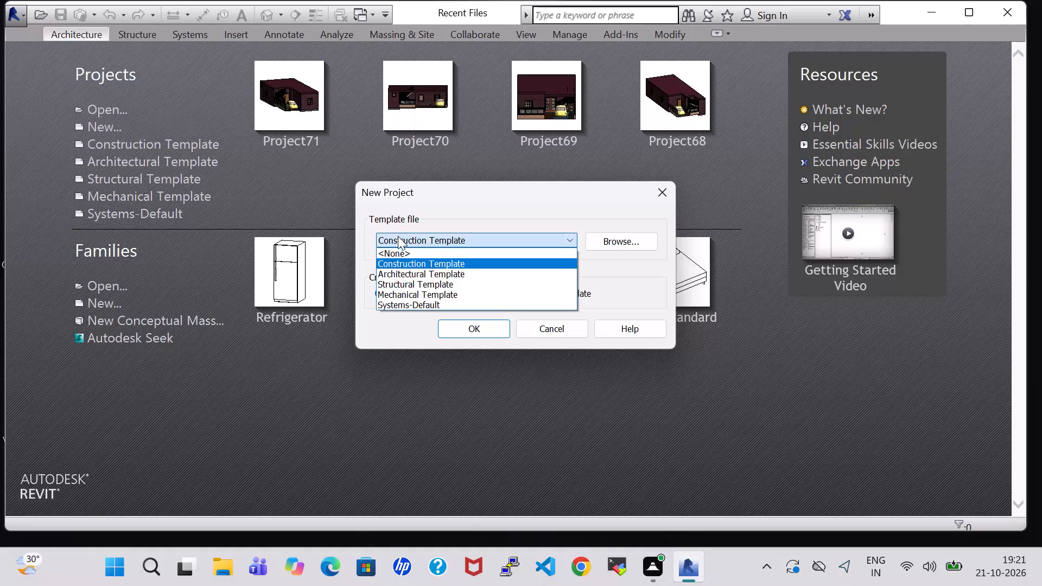
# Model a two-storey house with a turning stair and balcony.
# Create a new project from the Architectural Template.
pyautogui.click(411, 273)
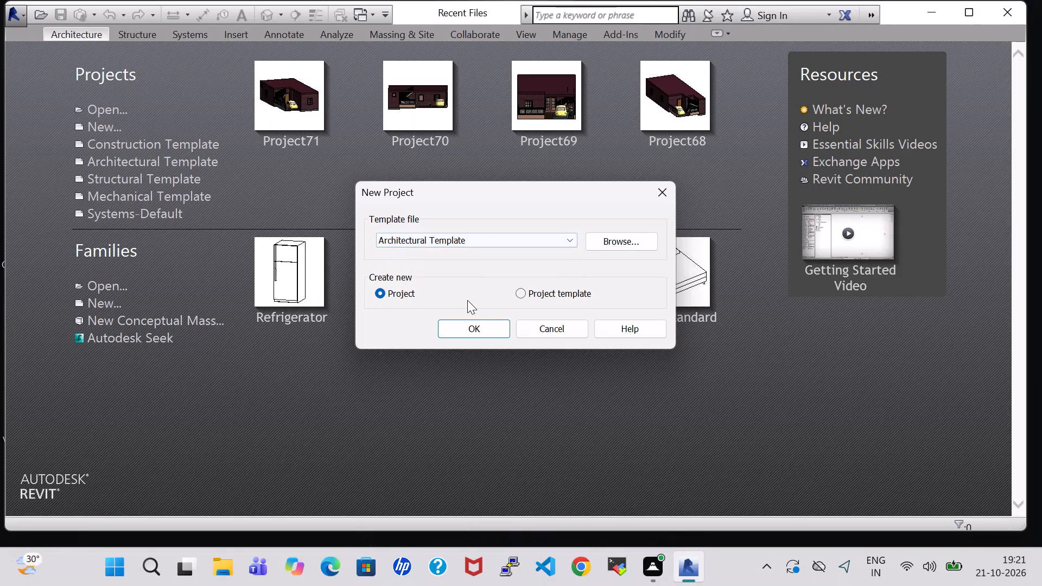
pyautogui.click(487, 335)
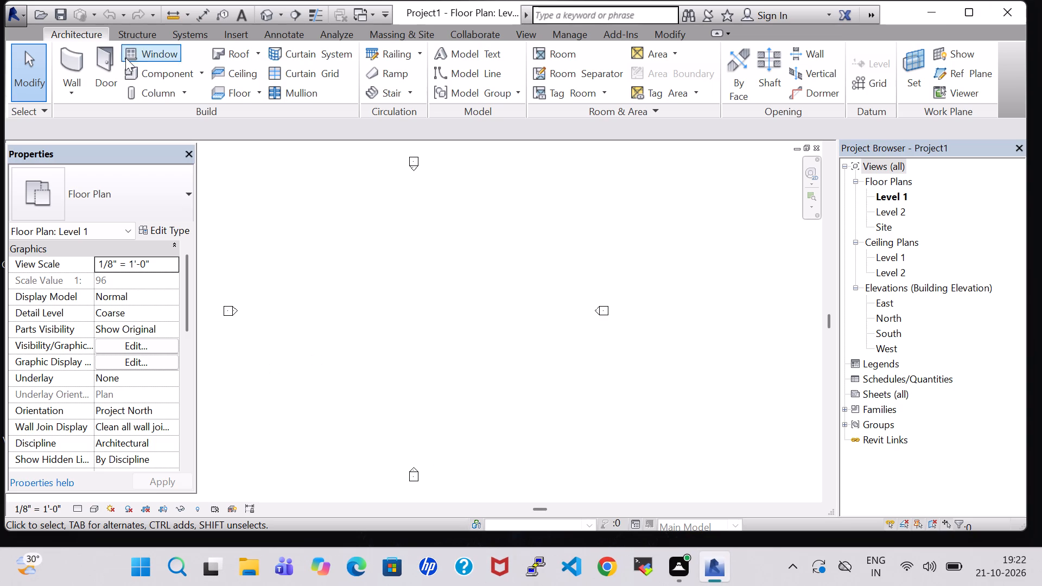
# Draw a closed rectangle of Generic - 8" walls on Level 1, 10' high, 20' wide and 40' long.
pyautogui.click(73, 45)
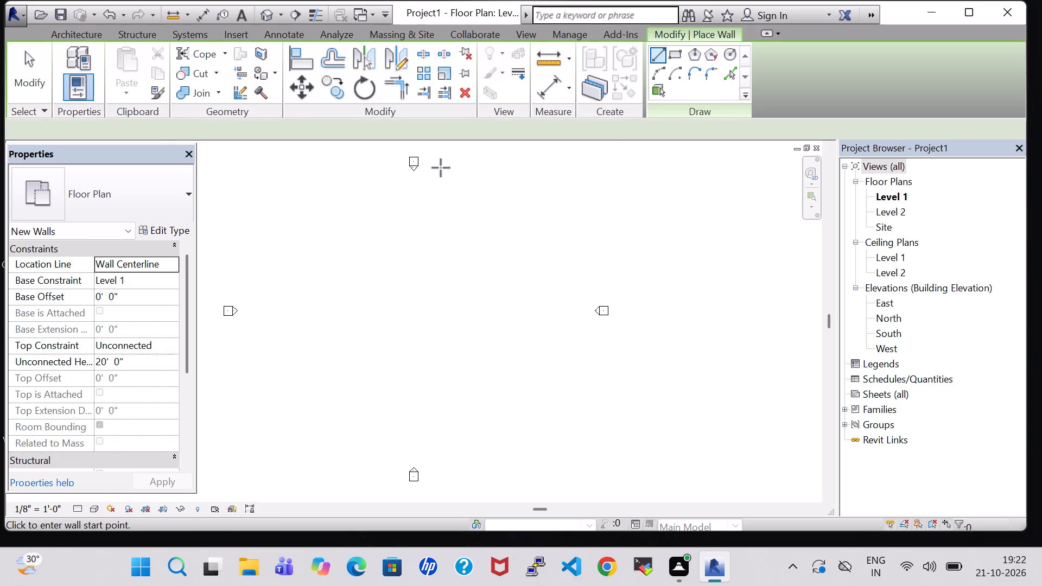
pyautogui.click(240, 124)
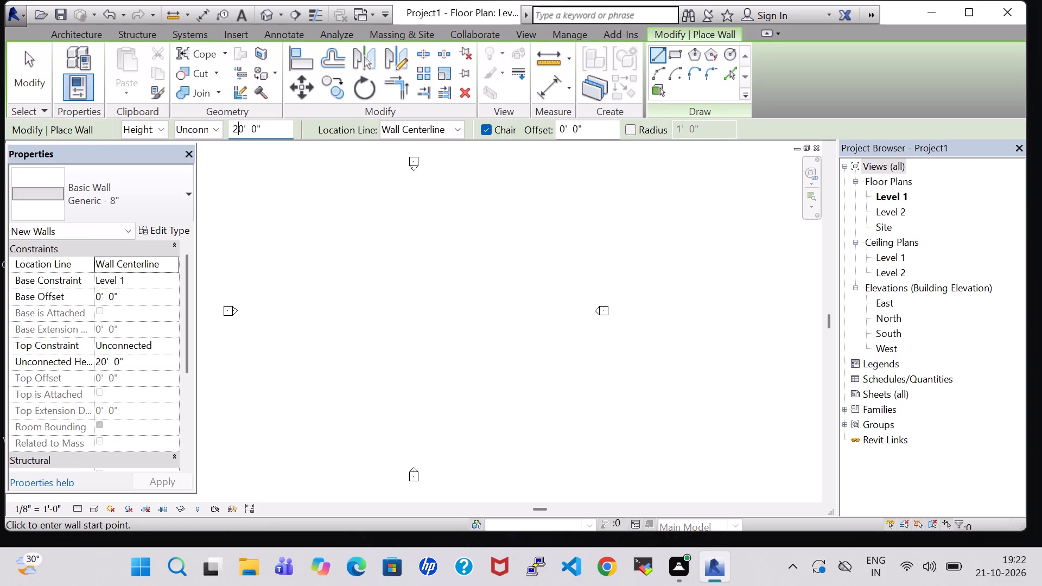
pyautogui.press('BackSpace')
pyautogui.press('1')
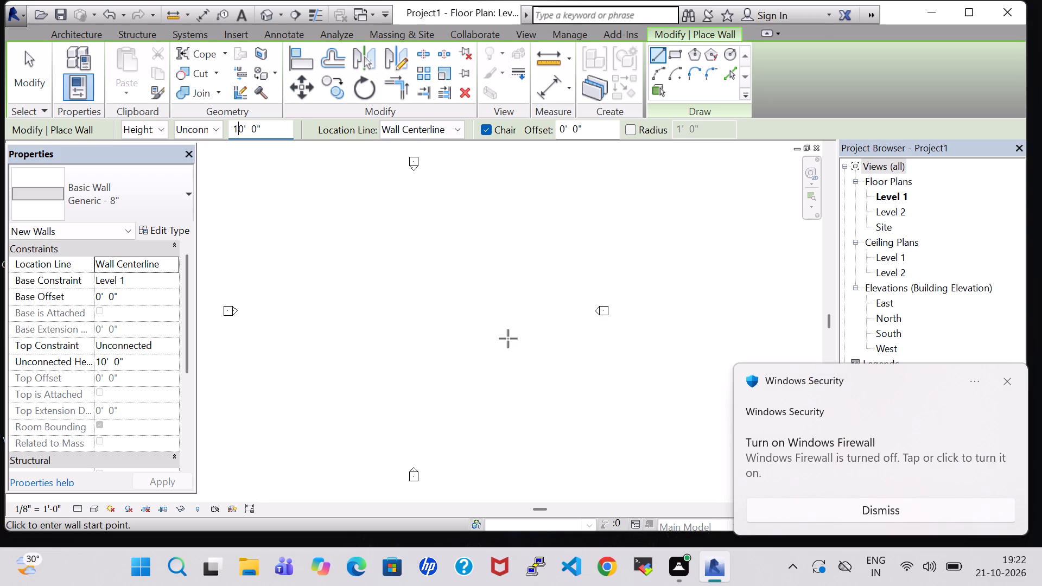
pyautogui.click(1009, 380)
pyautogui.click(75, 37)
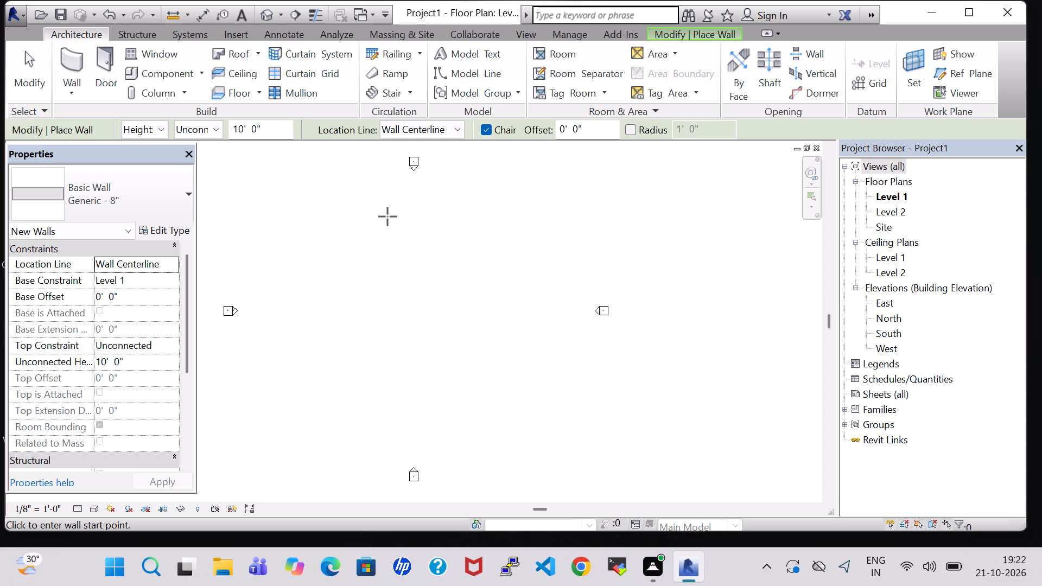
pyautogui.click(402, 231)
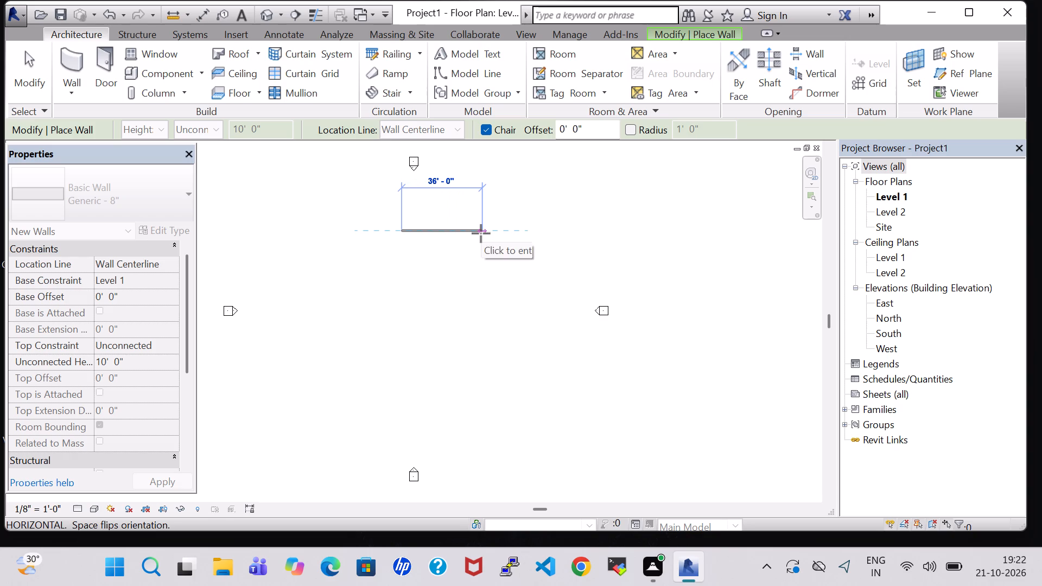
pyautogui.write('20')
pyautogui.press('Return')
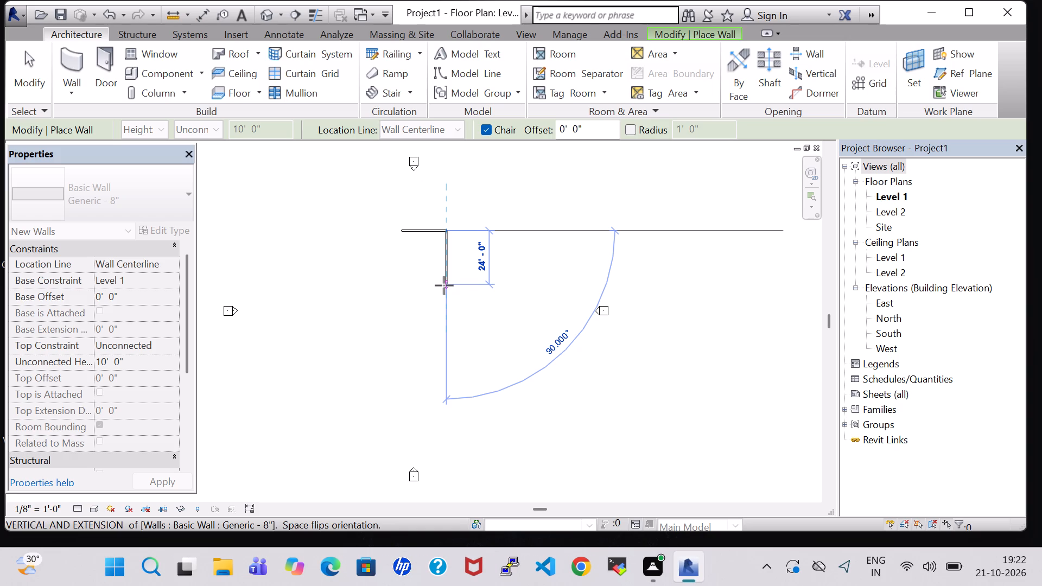
pyautogui.write('40')
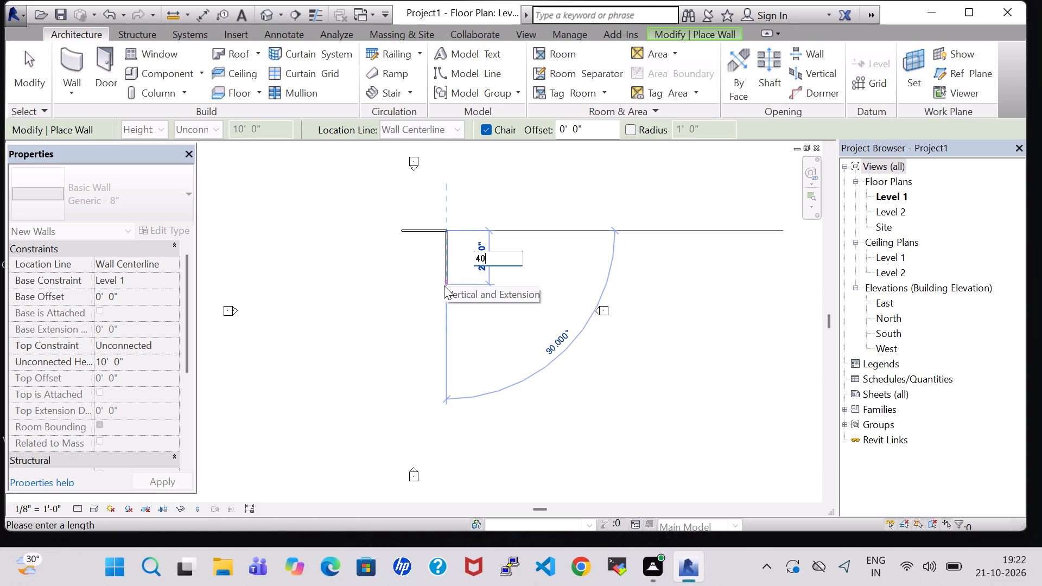
pyautogui.press('Return')
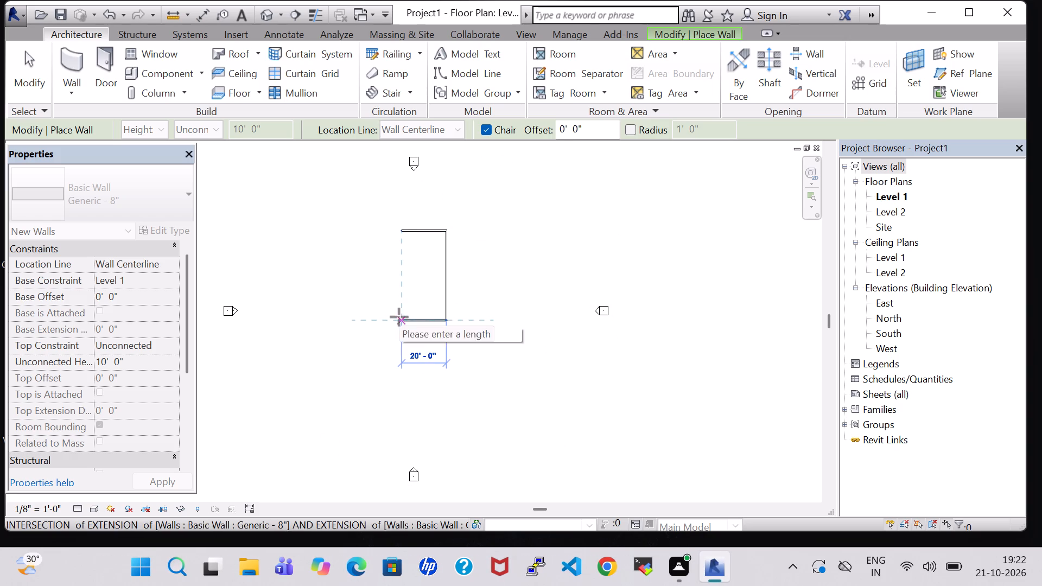
pyautogui.click(404, 320)
pyautogui.click(401, 231)
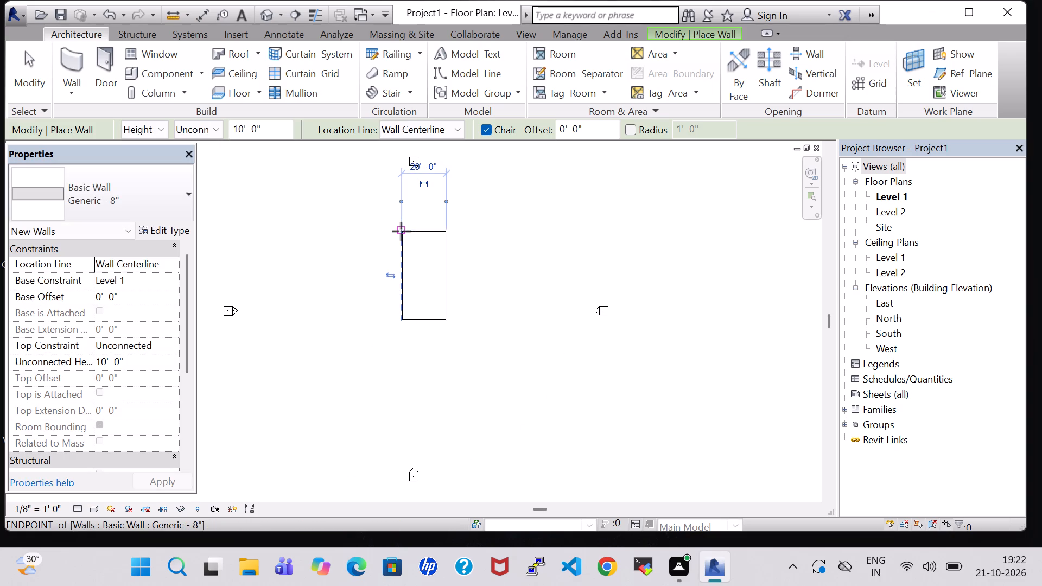
pyautogui.press('Escape')
pyautogui.press('Escape')
# Draw a partition wall about 14'-8" long southward from the north wall, starting 10' from its west corner.
pyautogui.scroll(7, 401, 242)
pyautogui.scroll(1, 507, 260)
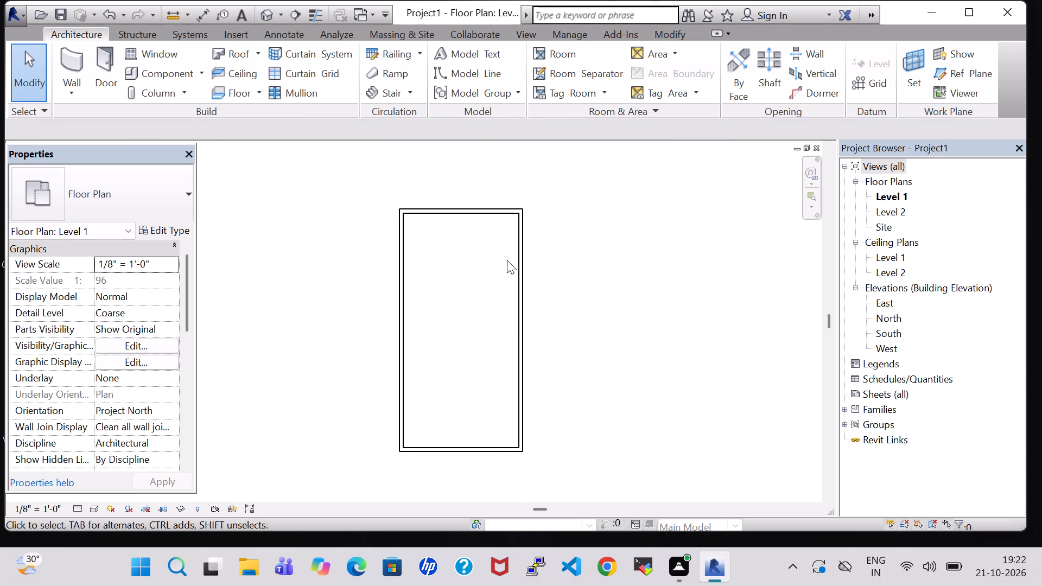
pyautogui.moveTo(458, 253); pyautogui.dragTo(540, 249, button='middle')
pyautogui.scroll(1, 543, 252)
pyautogui.scroll(-1, 521, 227)
pyautogui.moveTo(521, 227); pyautogui.dragTo(516, 214, button='middle')
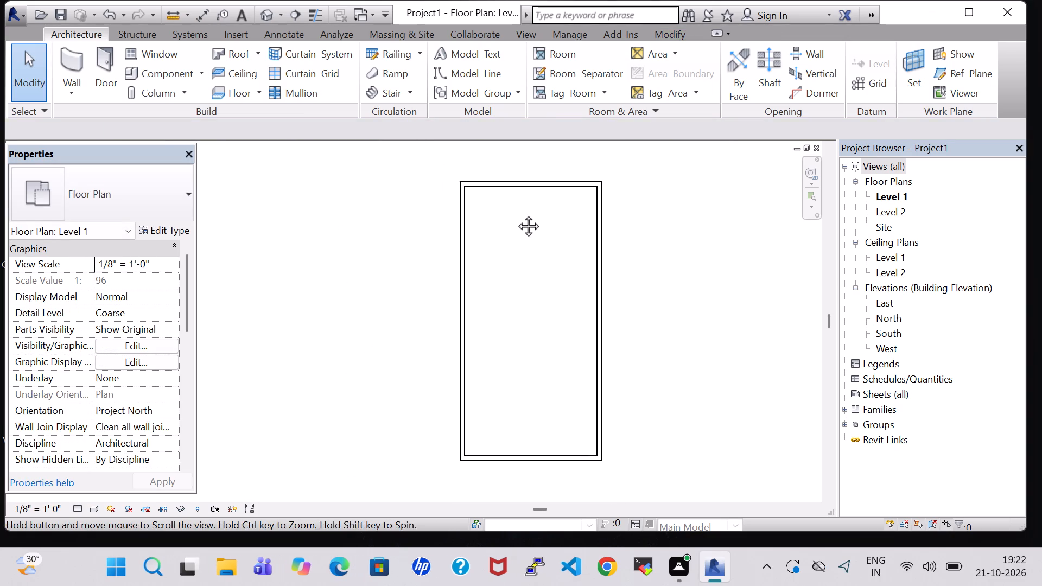
pyautogui.moveTo(516, 214); pyautogui.dragTo(515, 213, button='middle')
pyautogui.click(63, 53)
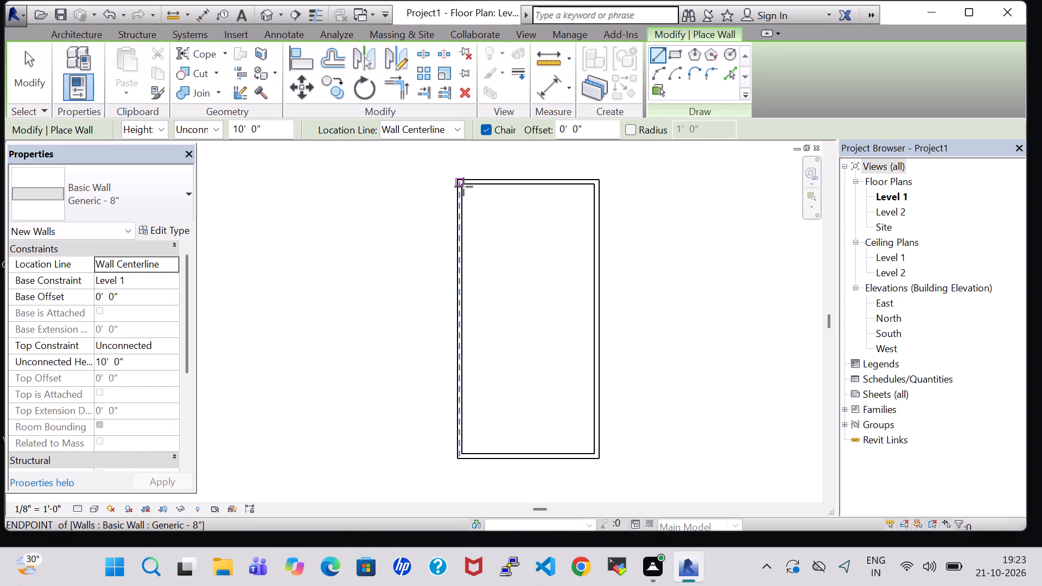
pyautogui.write('10')
pyautogui.press('Return')
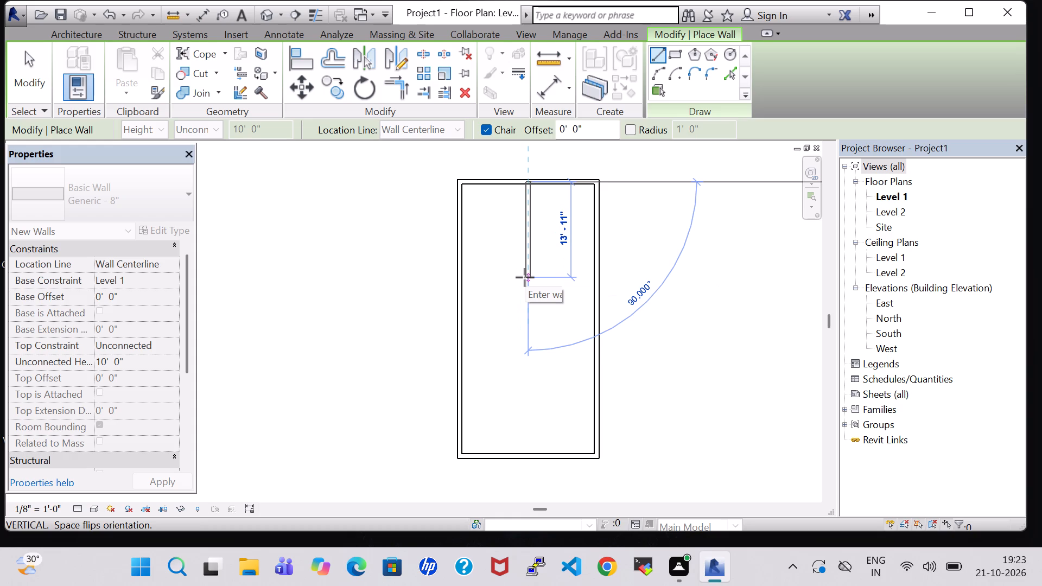
pyautogui.click(525, 283)
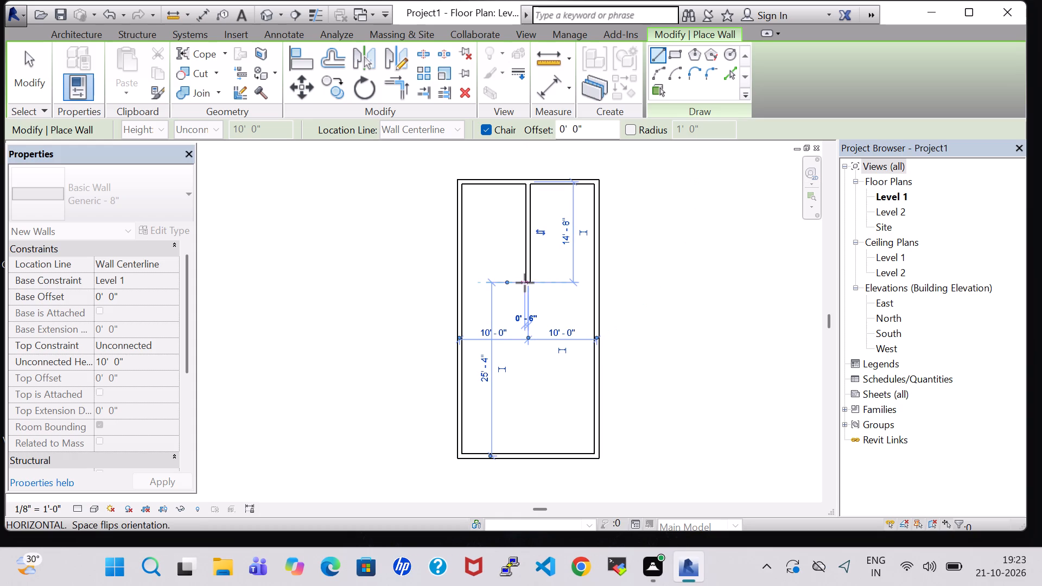
pyautogui.press('Escape')
pyautogui.press('Escape')
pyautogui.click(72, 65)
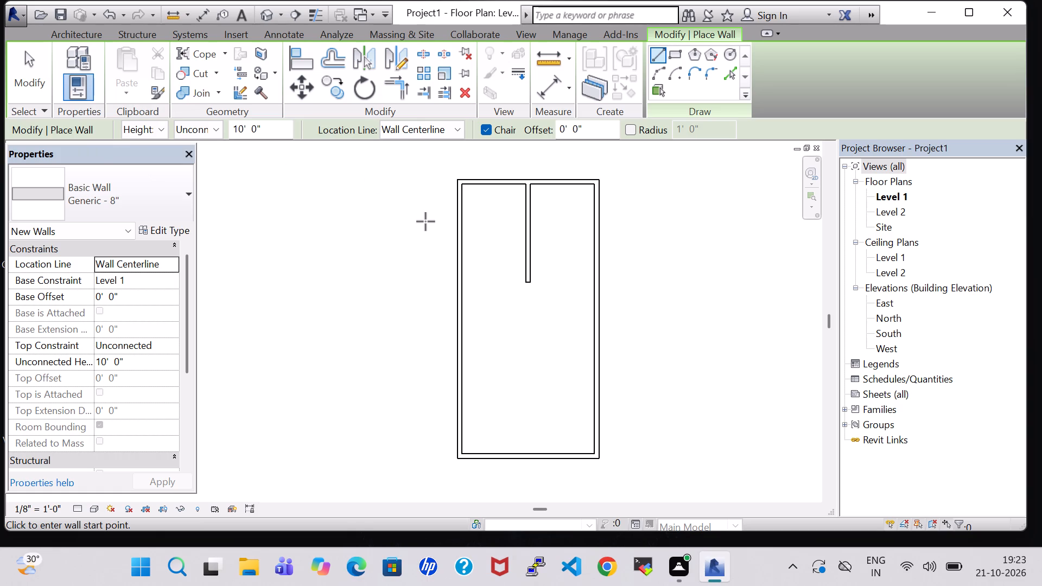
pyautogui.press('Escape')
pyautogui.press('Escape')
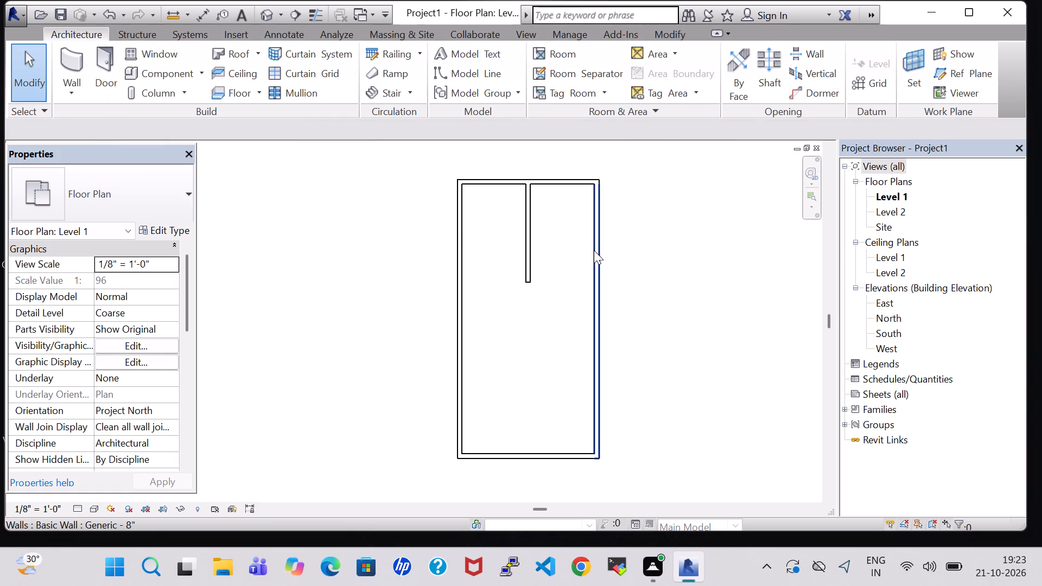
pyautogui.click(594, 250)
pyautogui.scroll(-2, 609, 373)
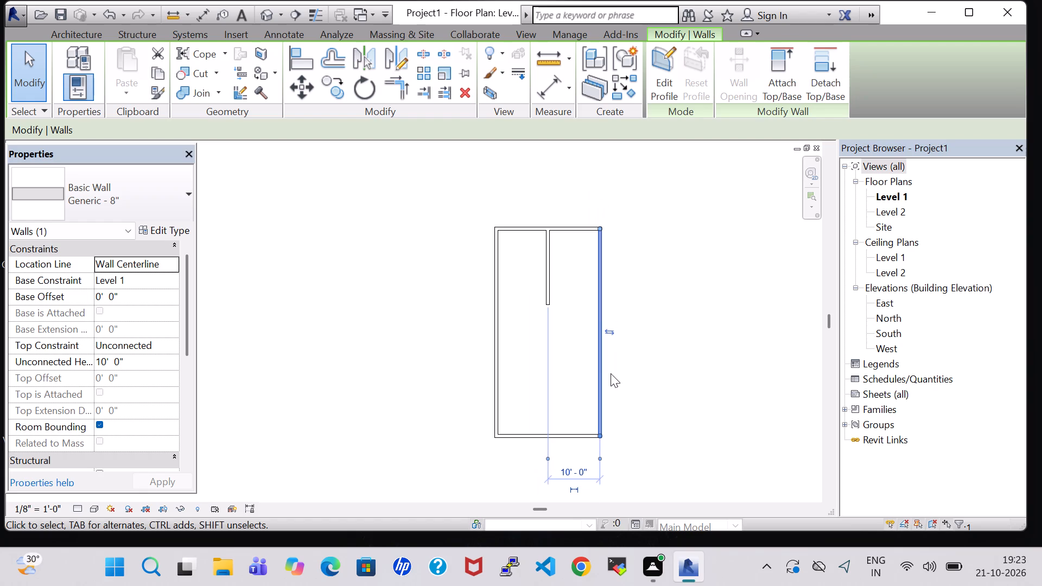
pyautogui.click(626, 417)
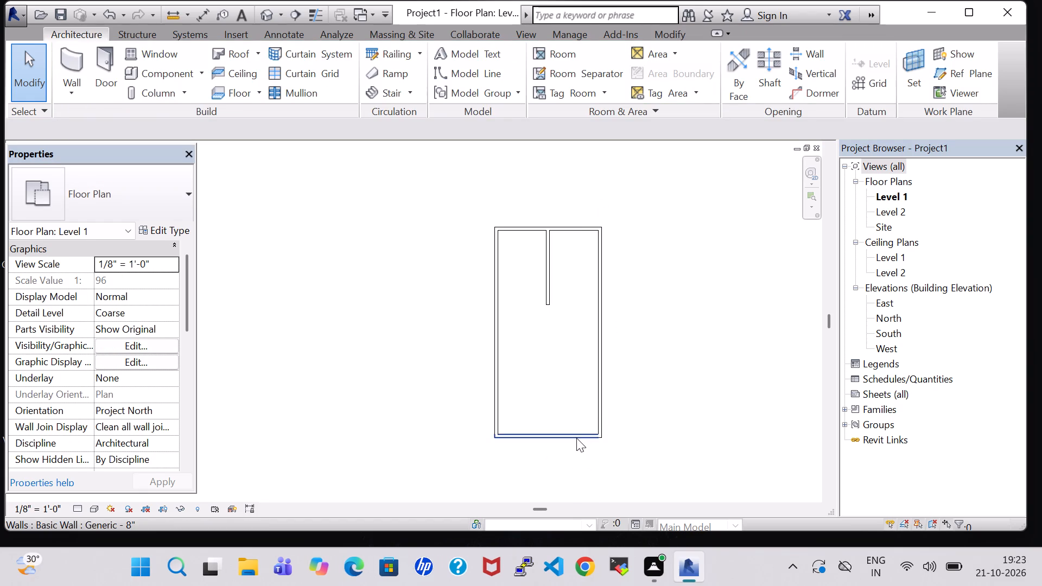
# Set the distance between the south wall and the north wall to 60'.
pyautogui.click(576, 438)
pyautogui.click(429, 342)
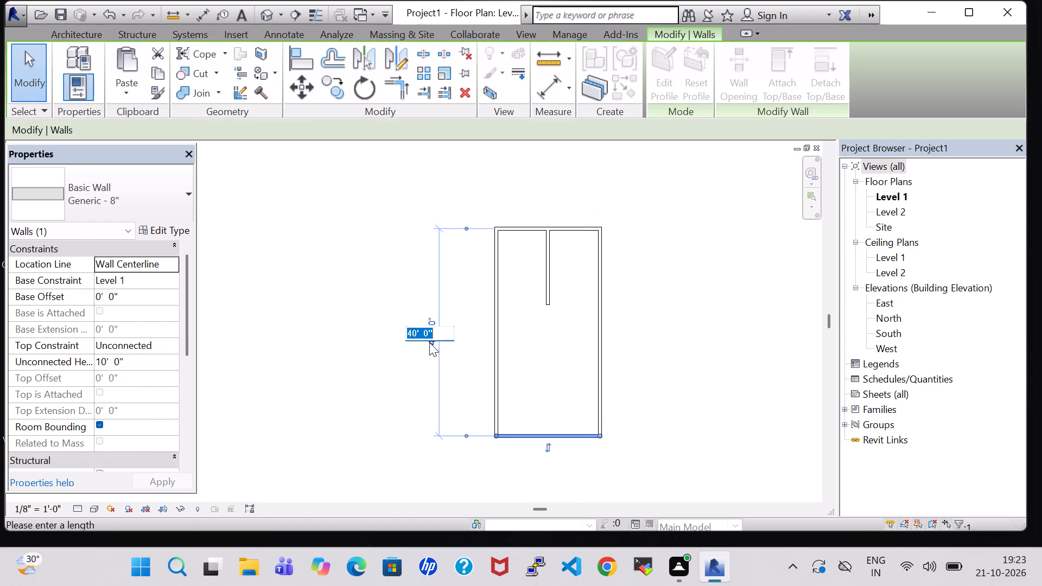
pyautogui.click(410, 329)
pyautogui.press('BackSpace')
pyautogui.press('6')
pyautogui.press('Return')
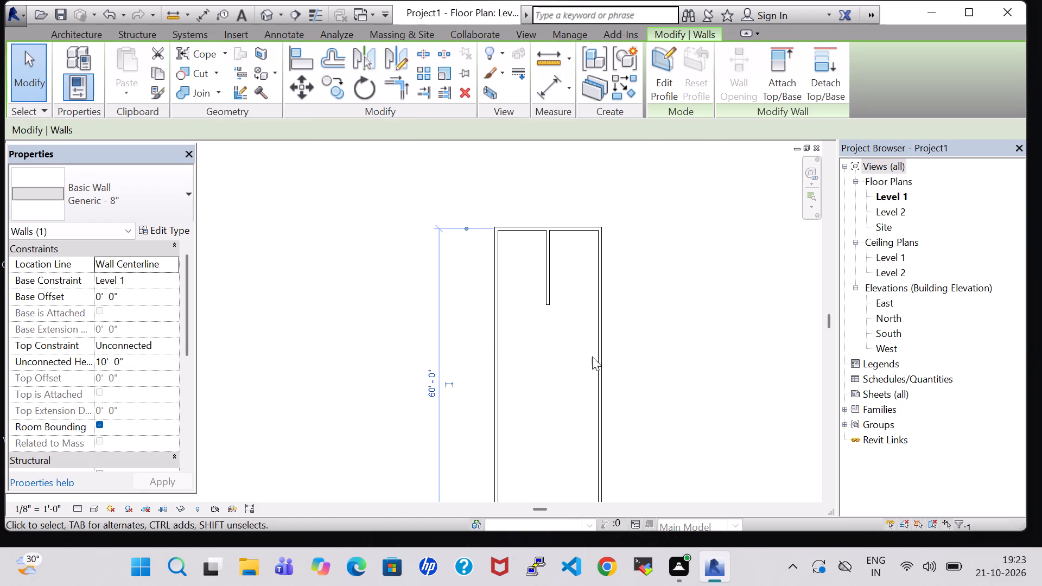
pyautogui.click(637, 361)
# Extend the partition wall's free south end so the wall is about 24'-3" long.
pyautogui.moveTo(637, 361); pyautogui.dragTo(644, 303, button='middle')
pyautogui.scroll(-1, 587, 281)
pyautogui.moveTo(622, 292); pyautogui.dragTo(587, 285, button='middle')
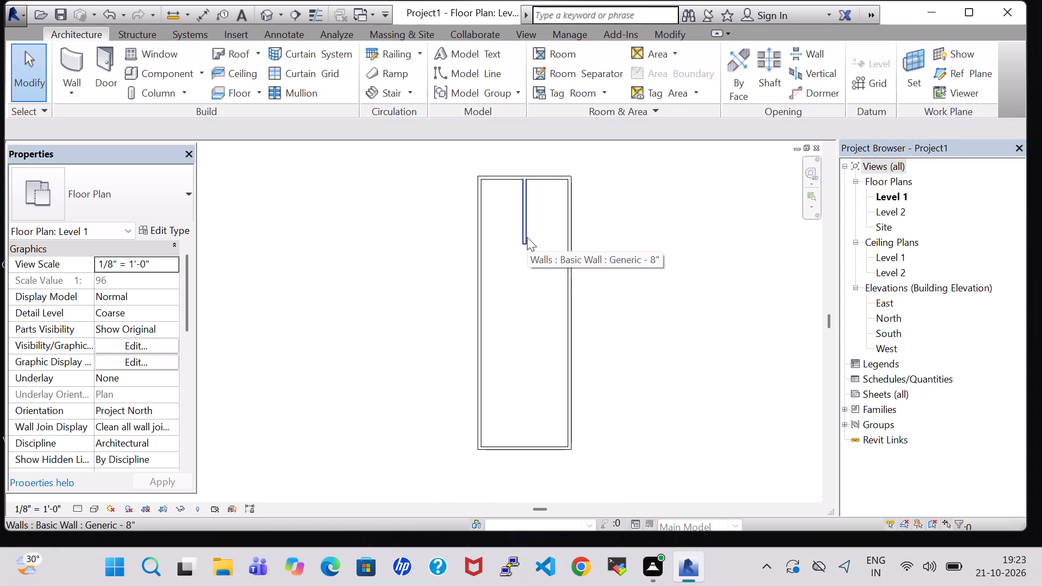
pyautogui.click(527, 237)
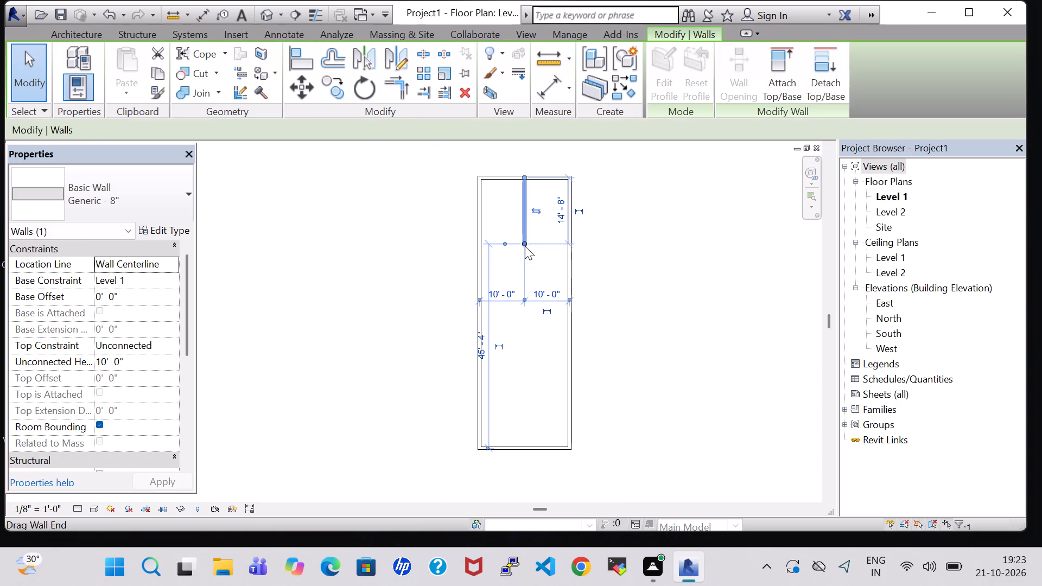
pyautogui.moveTo(525, 246); pyautogui.dragTo(523, 283)
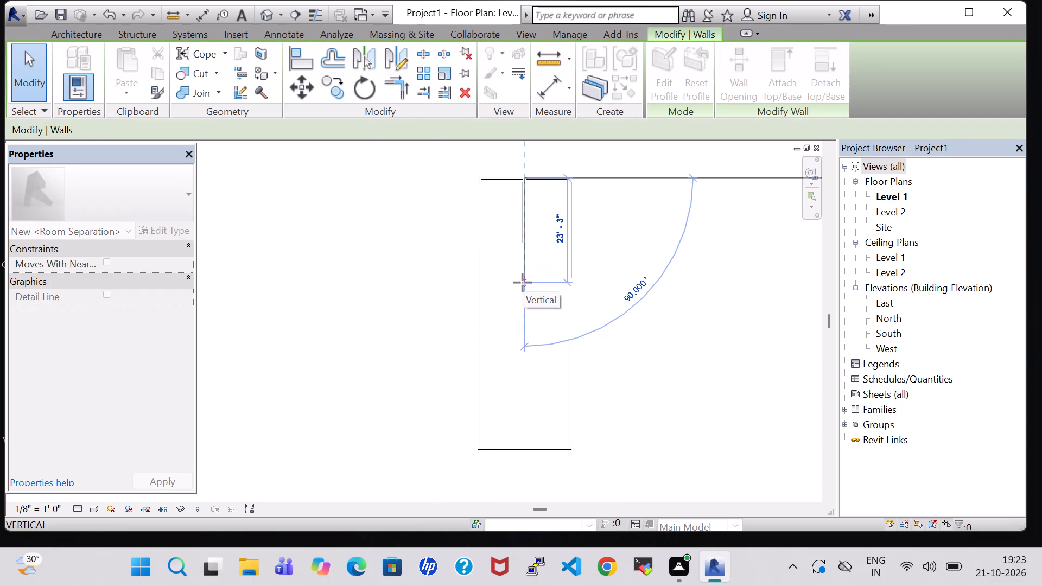
pyautogui.moveTo(523, 283); pyautogui.dragTo(520, 287)
pyautogui.click(520, 287)
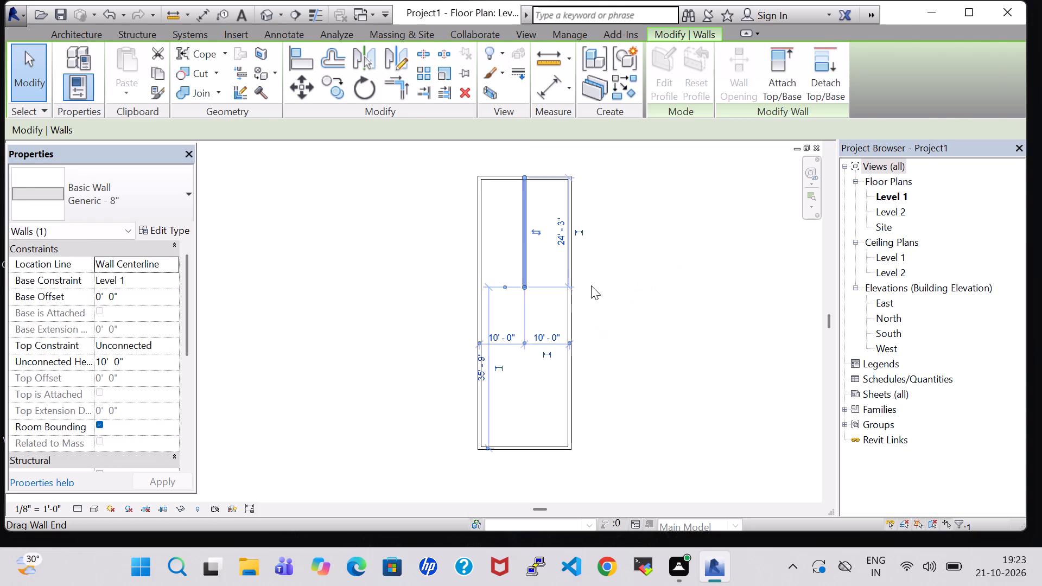
pyautogui.click(618, 285)
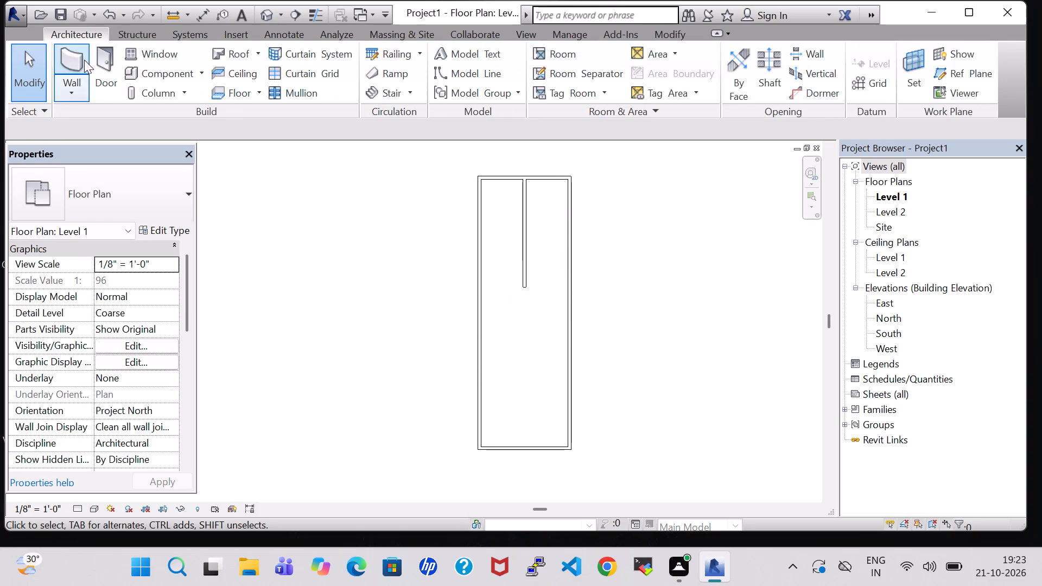
# Draw a cross wall through the partition's south end, joining it to both the west and east exterior walls.
pyautogui.click(80, 59)
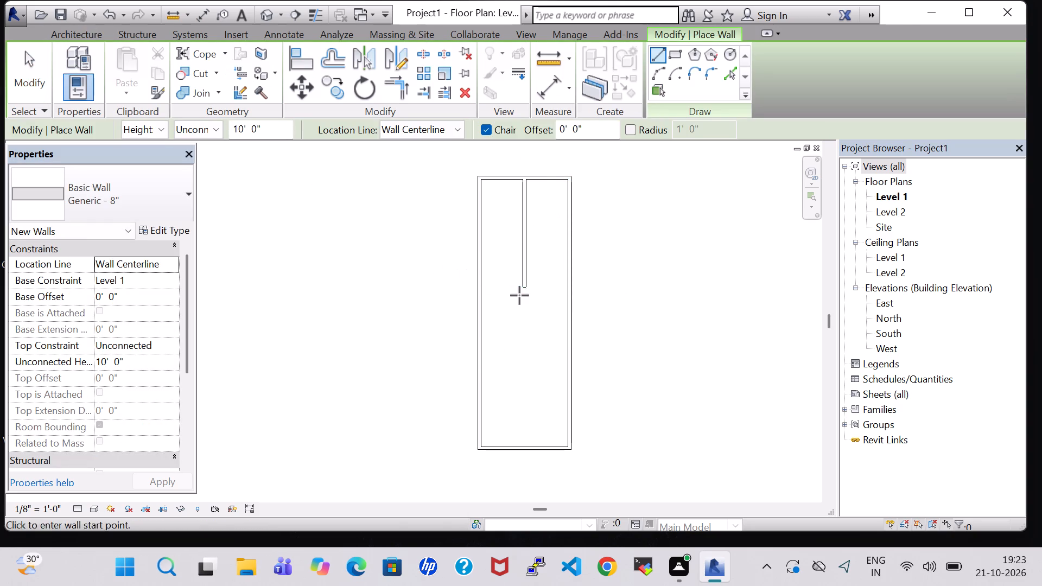
pyautogui.click(524, 286)
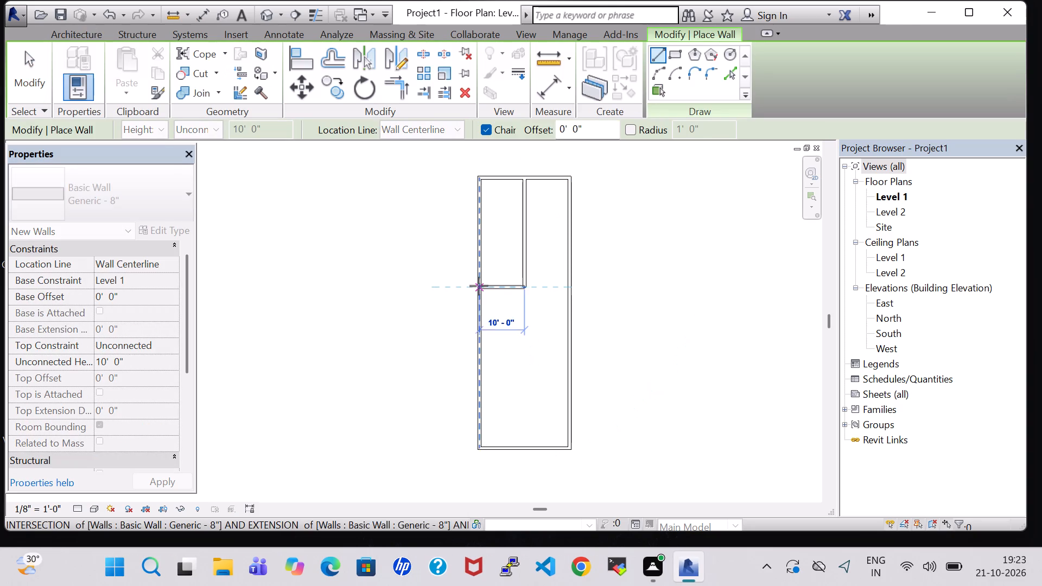
pyautogui.click(479, 286)
pyautogui.press('Escape')
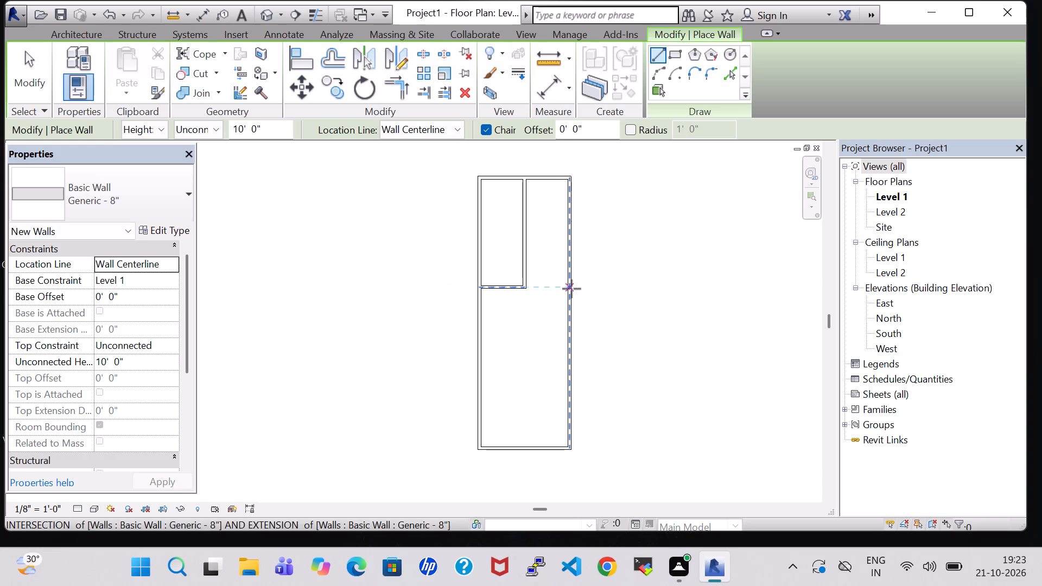
pyautogui.click(571, 289)
pyautogui.click(529, 289)
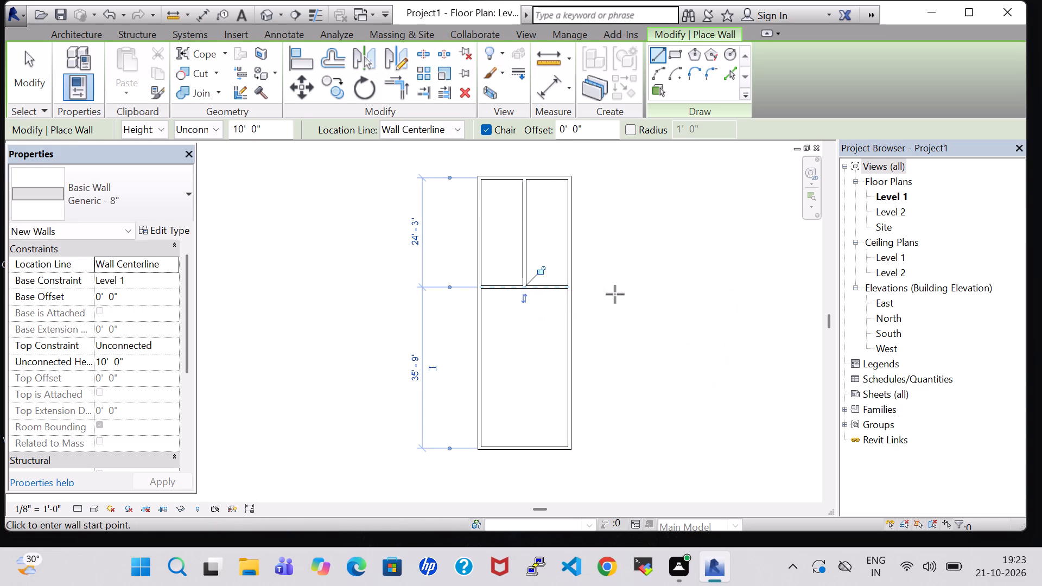
pyautogui.press('Escape')
pyautogui.press('Escape')
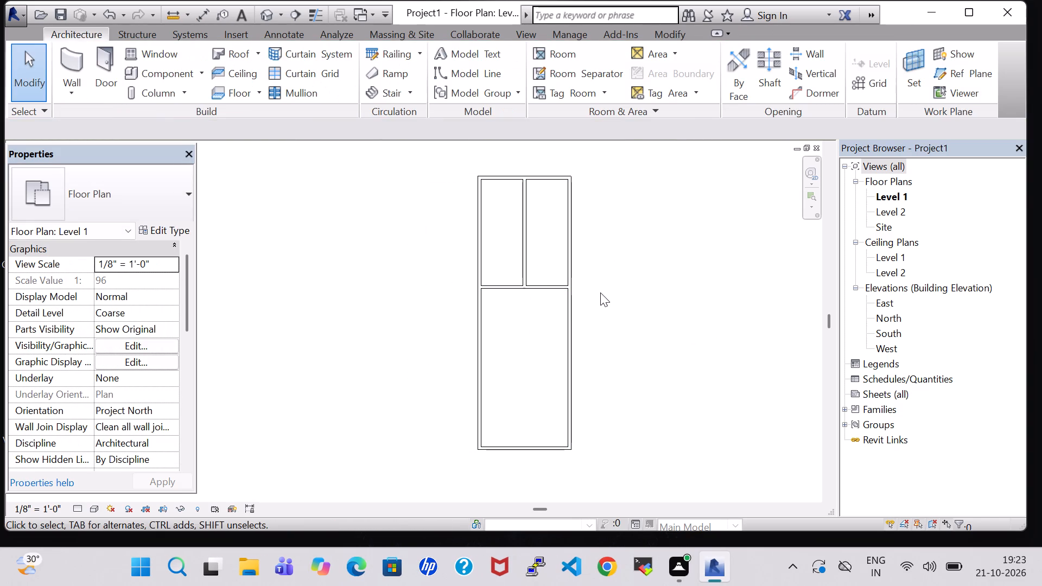
# Draw an L-shaped partition starting about 8'-8" north of the cross wall, running about 5'-9" east from the west wall, south to the cross wall.
pyautogui.click(81, 60)
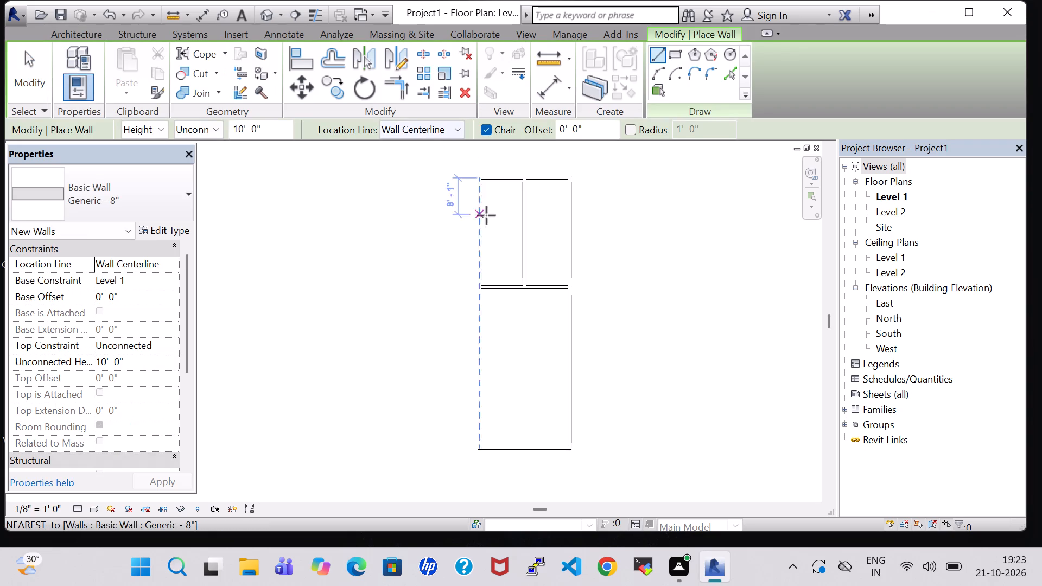
pyautogui.click(480, 248)
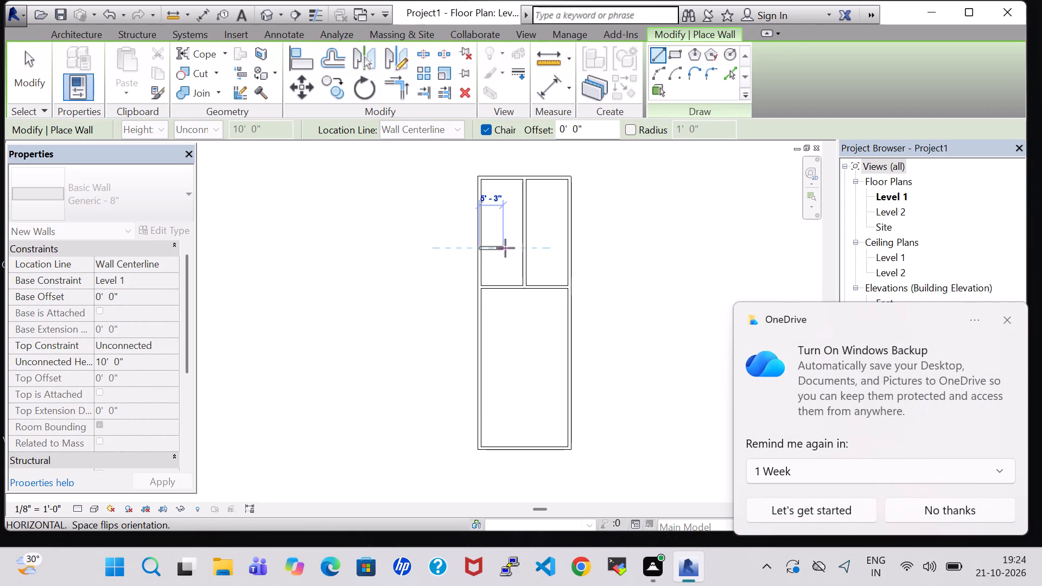
pyautogui.click(505, 248)
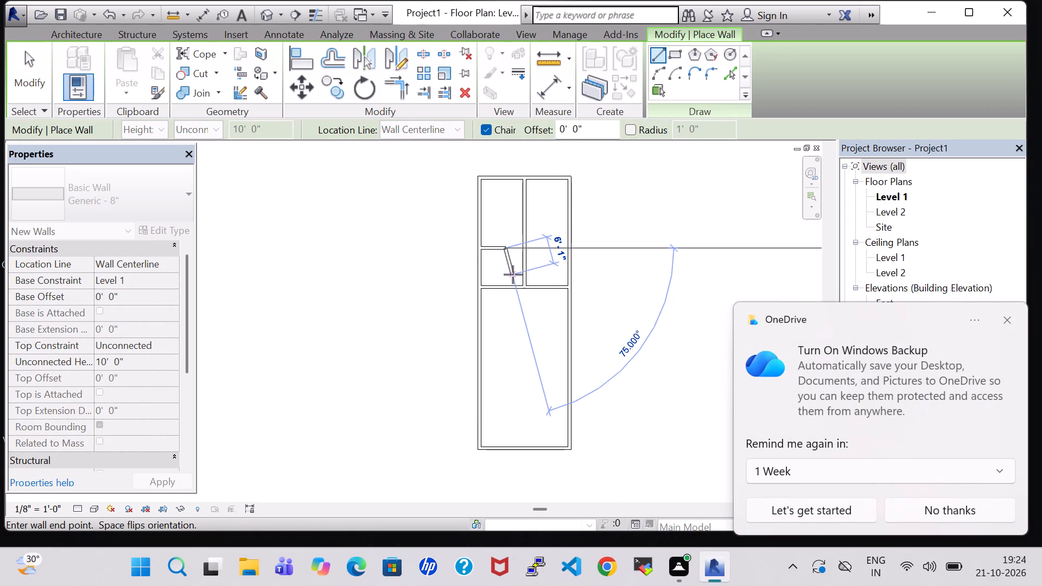
pyautogui.click(506, 282)
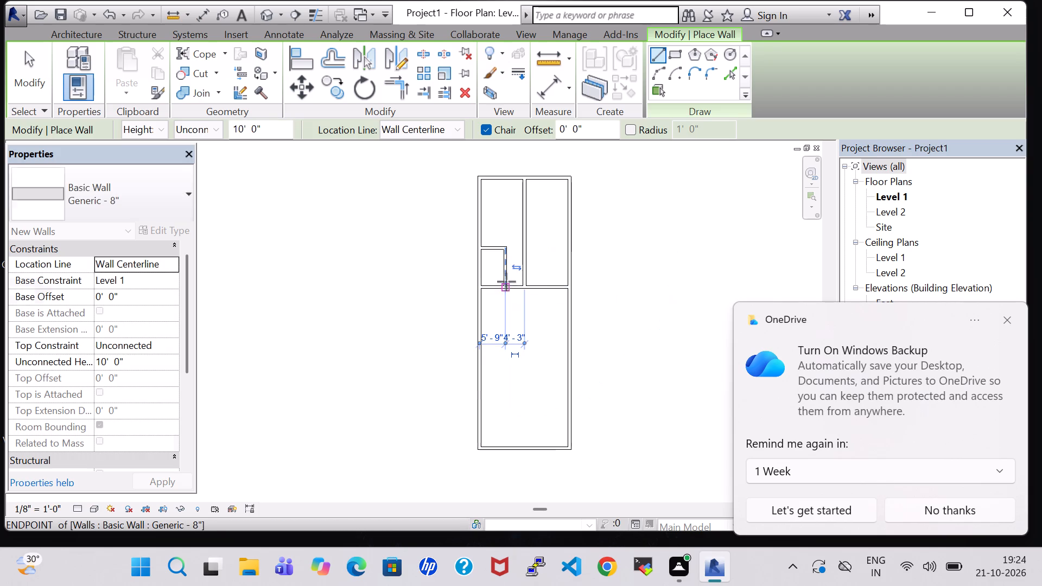
pyautogui.press('Escape')
pyautogui.press('Escape')
# Draw a wall from the north-south partition west to the L-shaped partition's corner, enclosing a second small room.
pyautogui.scroll(4, 513, 289)
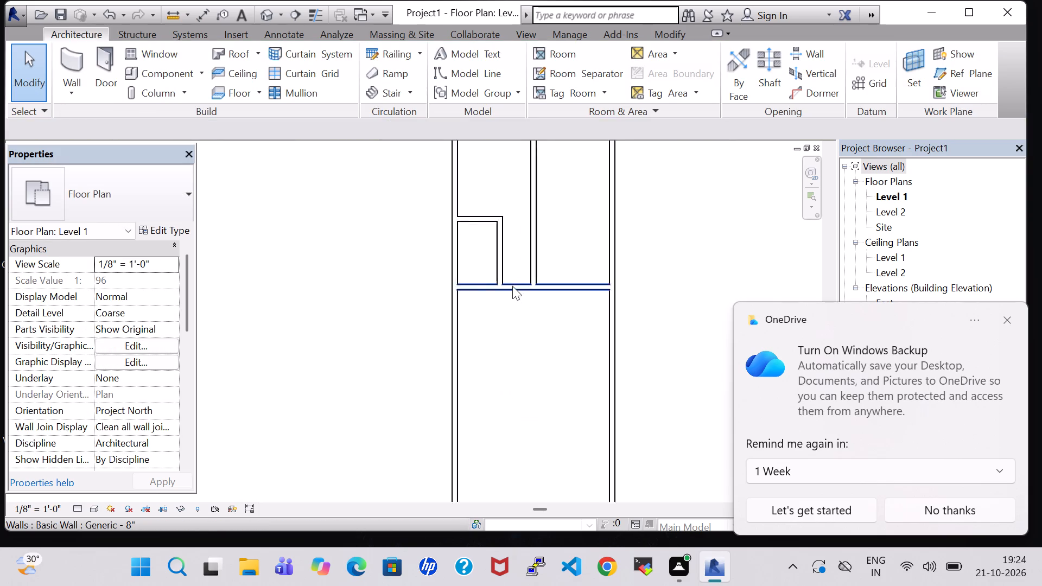
pyautogui.scroll(1, 512, 286)
pyautogui.scroll(-2, 524, 269)
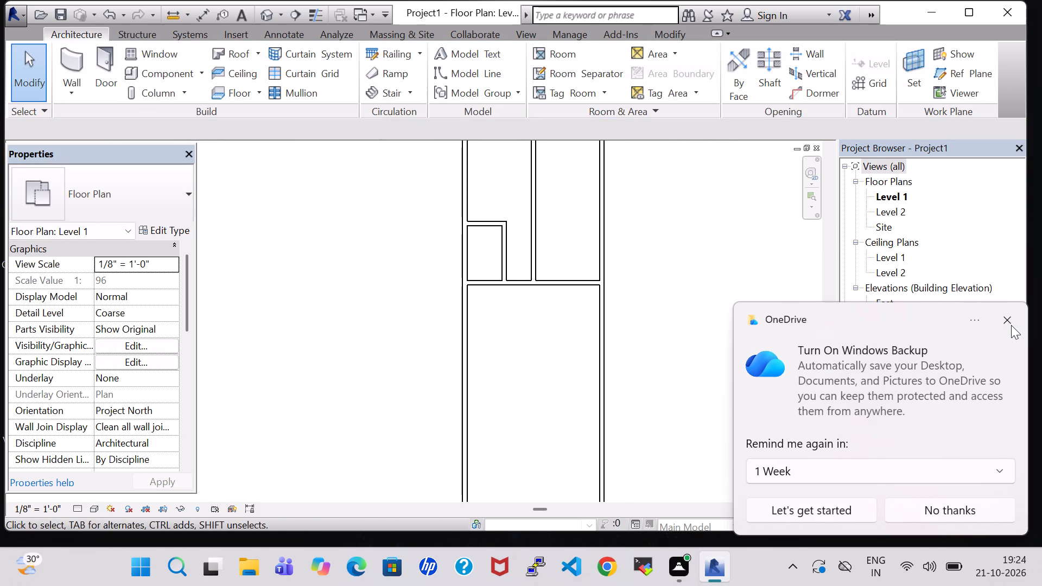
pyautogui.click(1011, 325)
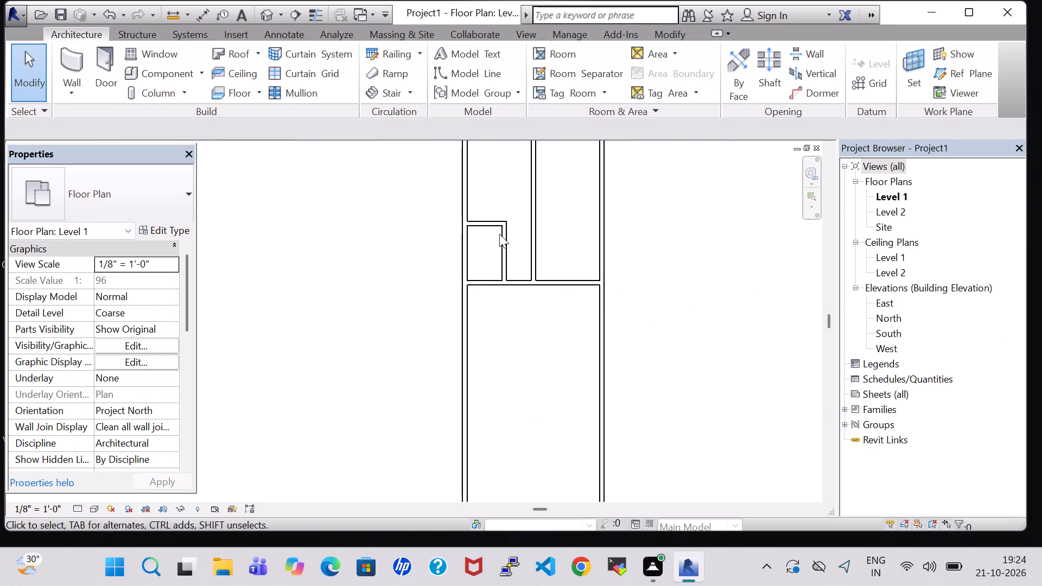
pyautogui.click(73, 53)
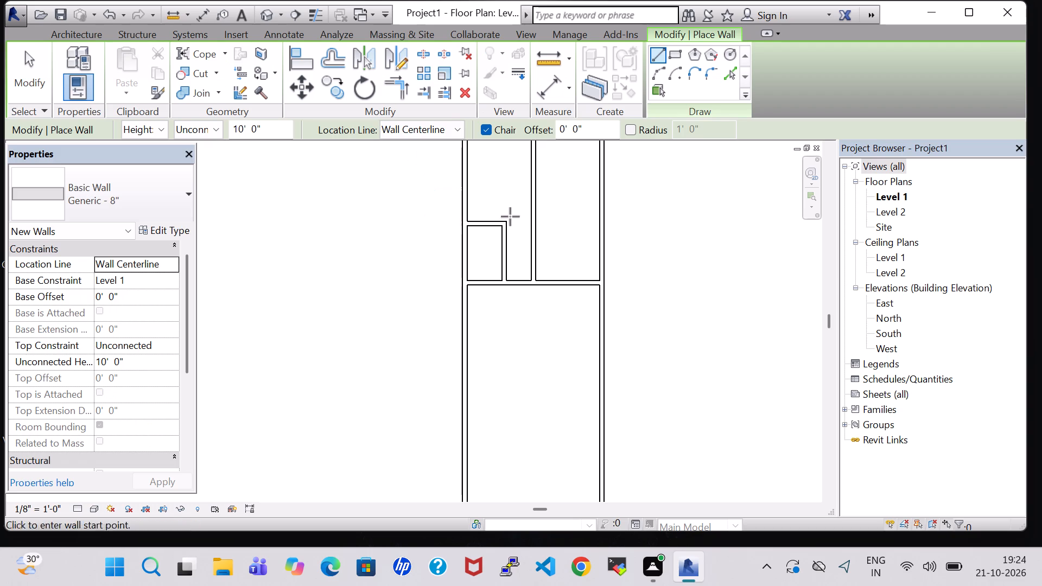
pyautogui.click(530, 225)
pyautogui.click(498, 224)
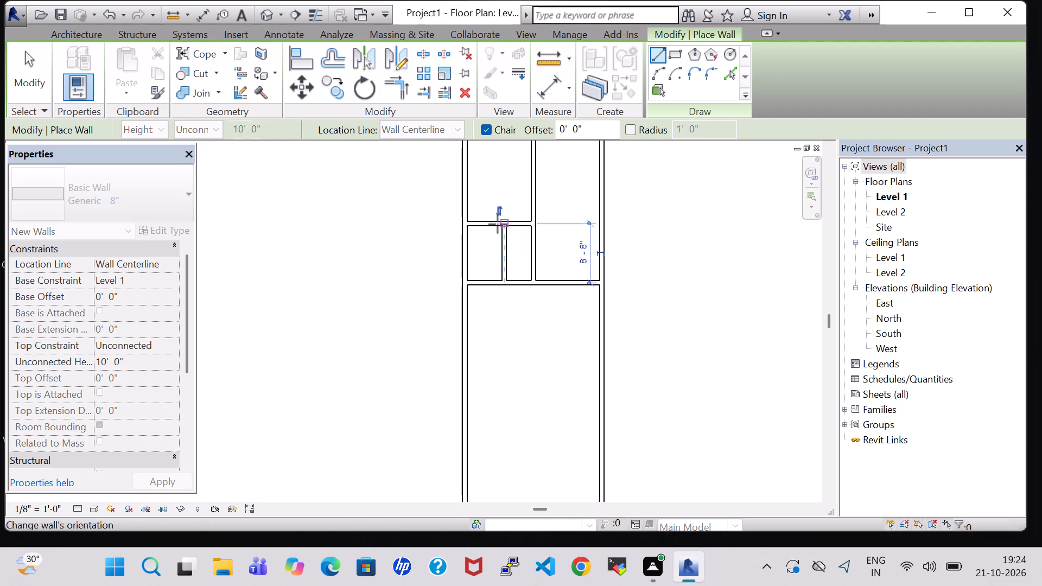
pyautogui.press('Escape')
pyautogui.press('Escape')
# Draw a 10'-0" cross wall from the north-south partition to the east exterior wall, about 6'-9" south of the north wall.
pyautogui.scroll(-2, 503, 319)
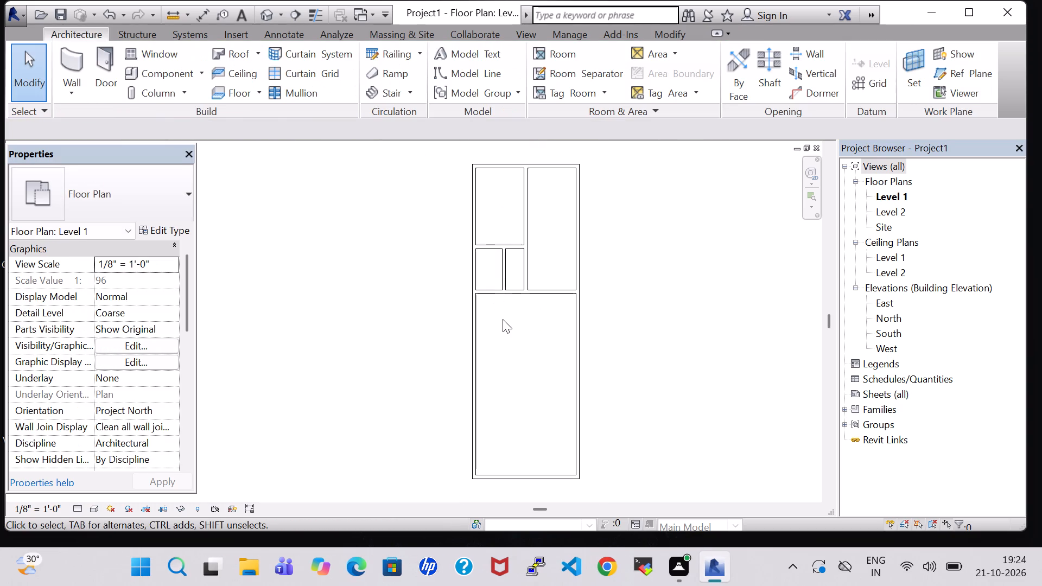
pyautogui.scroll(-2, 503, 319)
pyautogui.scroll(1, 503, 319)
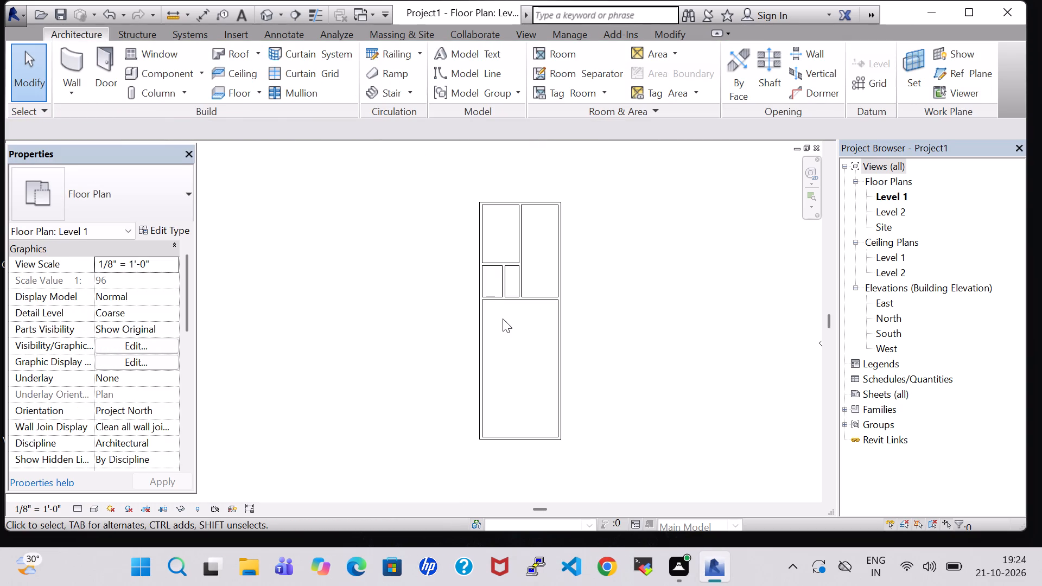
pyautogui.click(78, 60)
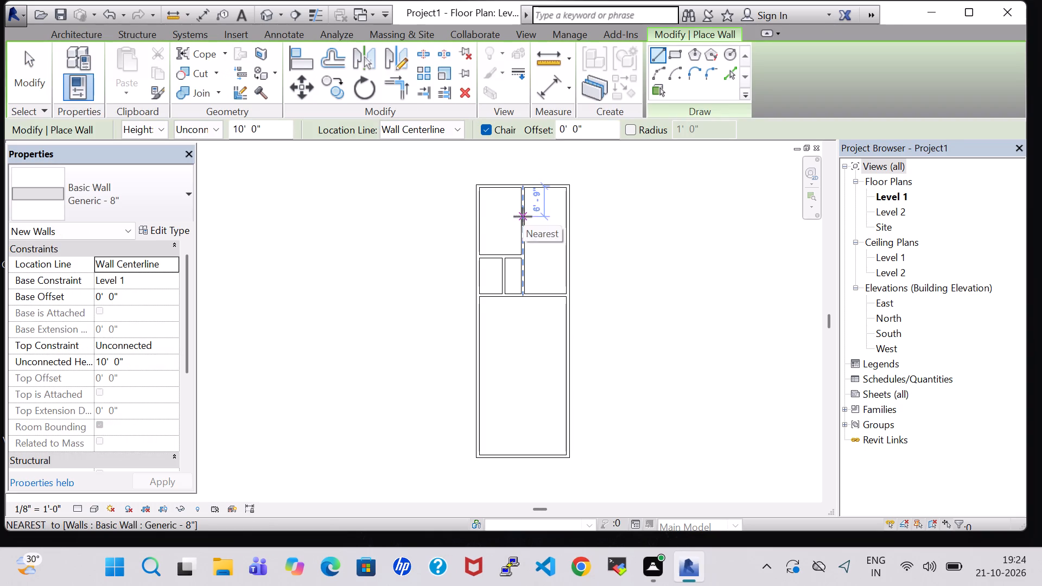
pyautogui.click(523, 216)
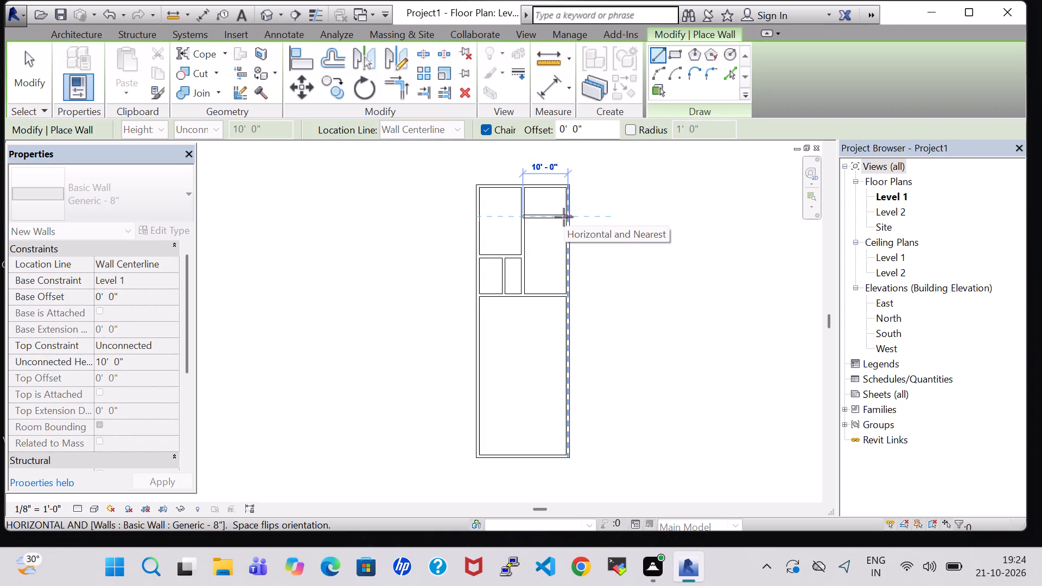
pyautogui.click(564, 217)
pyautogui.press('Escape')
pyautogui.press('Escape')
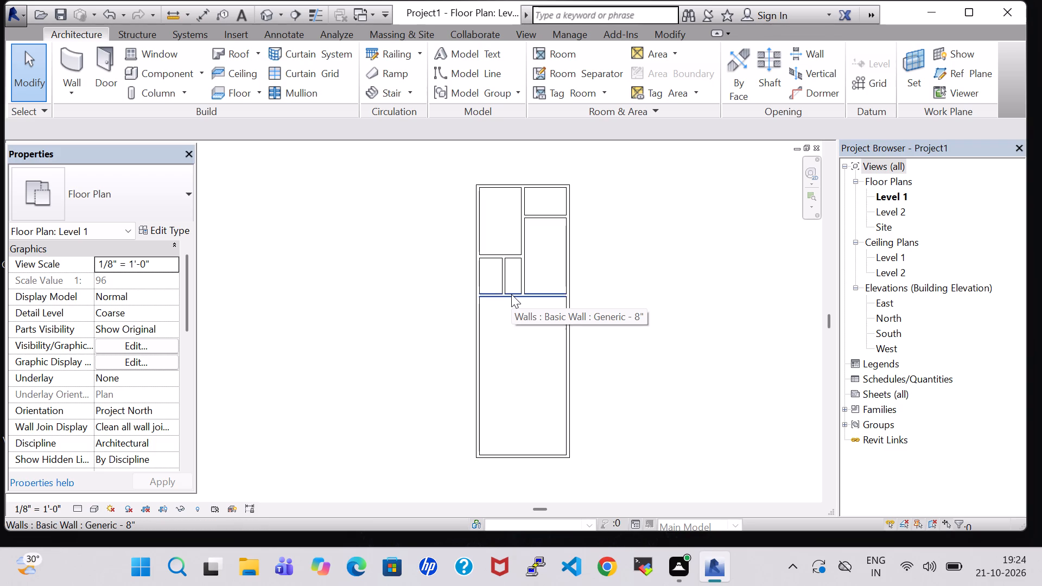
# Draw a wall about 11'-10" west from the east wall, about 17' above the south wall, turning north about 6'-2".
pyautogui.click(72, 63)
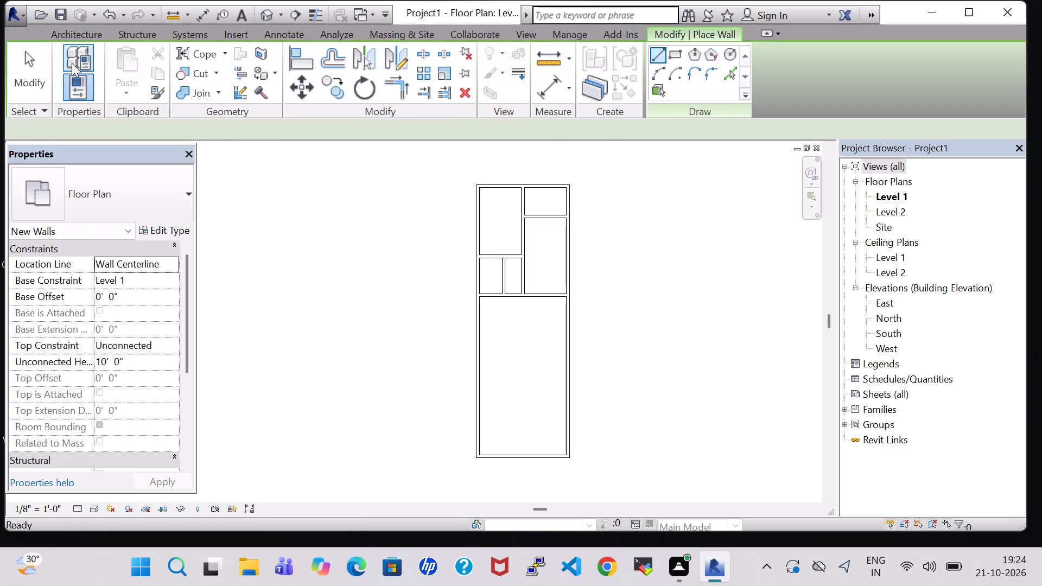
pyautogui.click(570, 379)
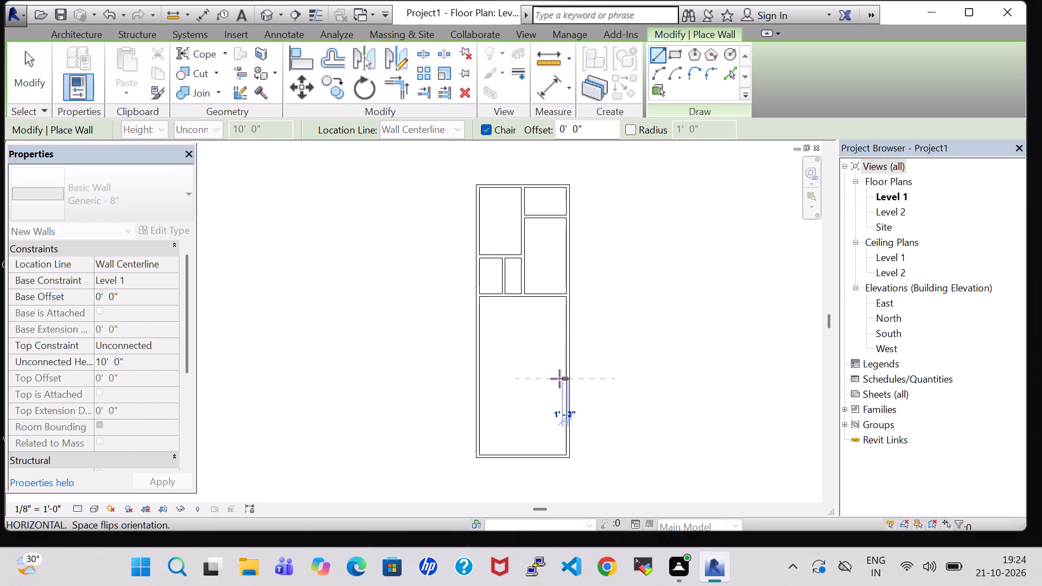
pyautogui.click(514, 377)
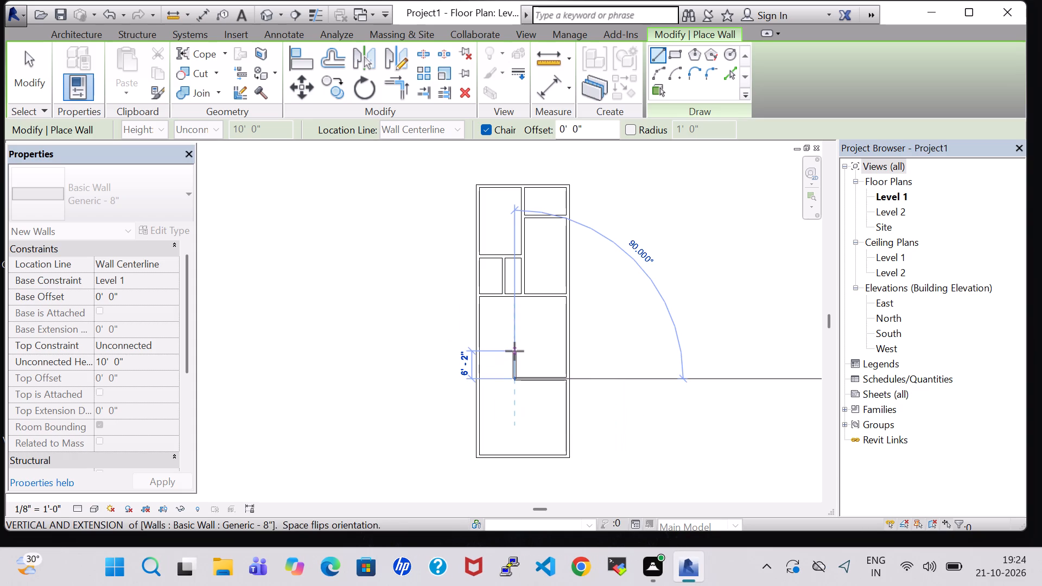
pyautogui.click(514, 351)
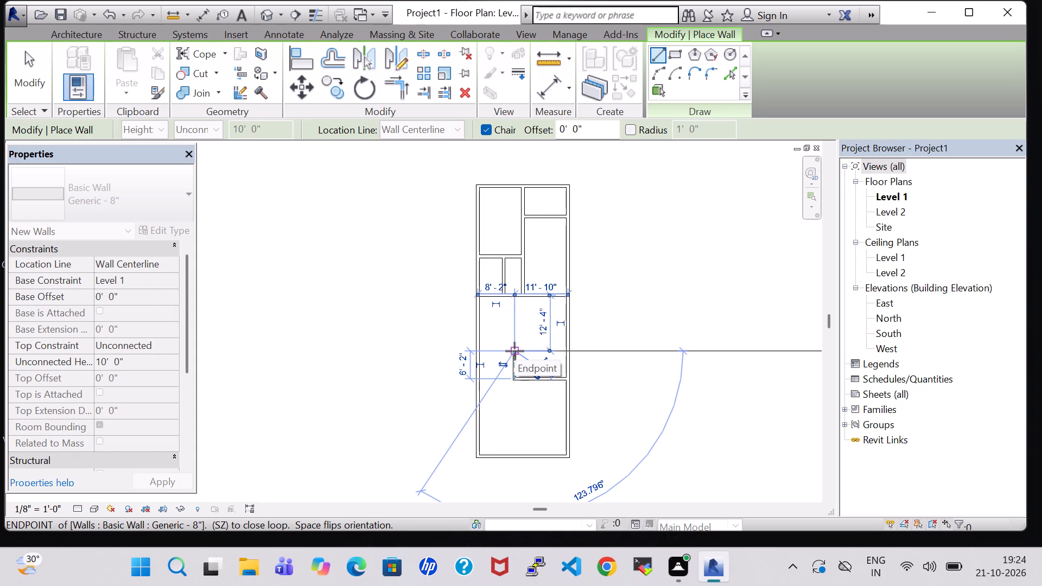
pyautogui.click(514, 378)
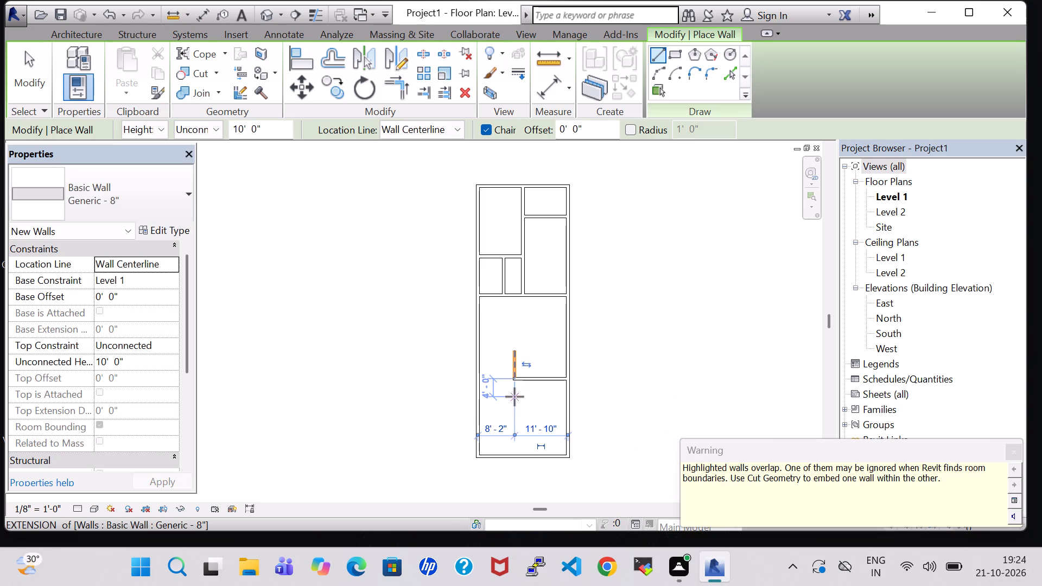
pyautogui.press('Escape')
pyautogui.press('Escape')
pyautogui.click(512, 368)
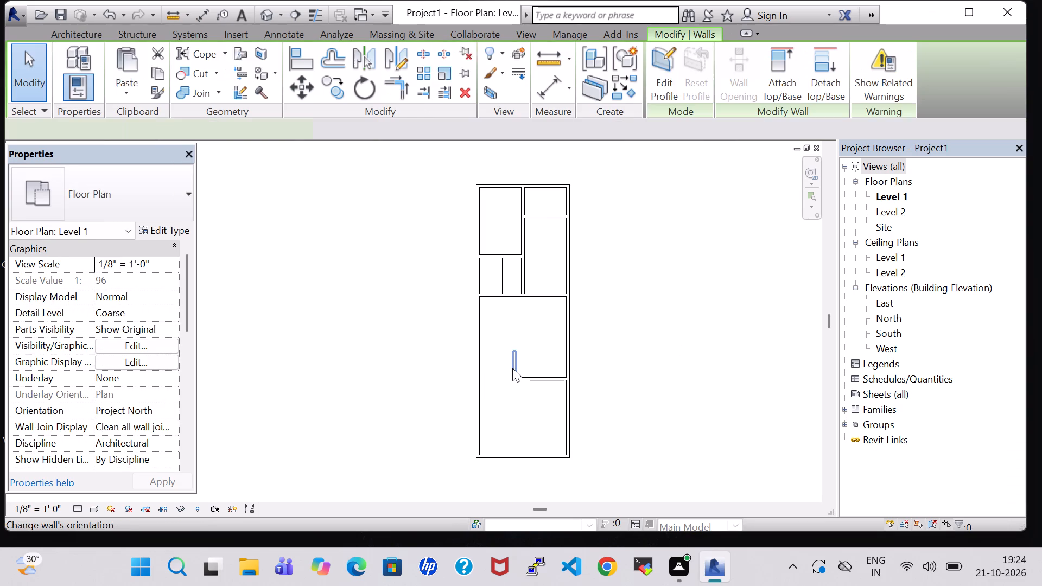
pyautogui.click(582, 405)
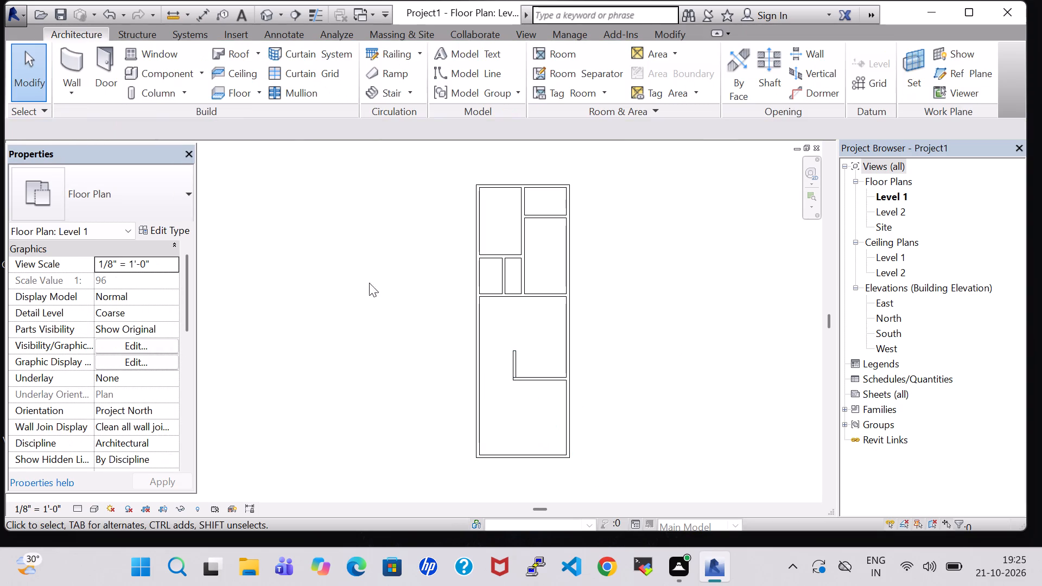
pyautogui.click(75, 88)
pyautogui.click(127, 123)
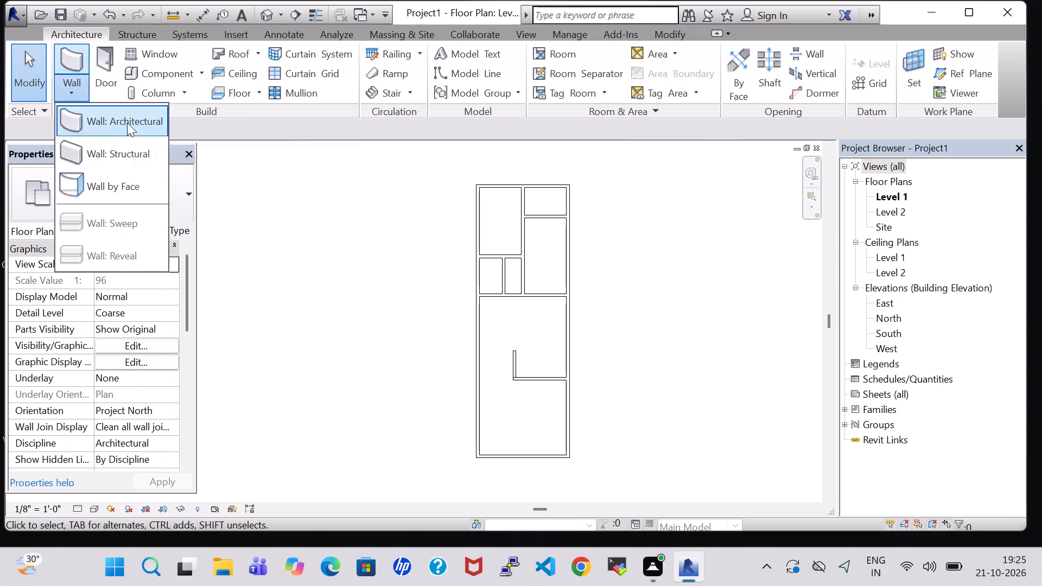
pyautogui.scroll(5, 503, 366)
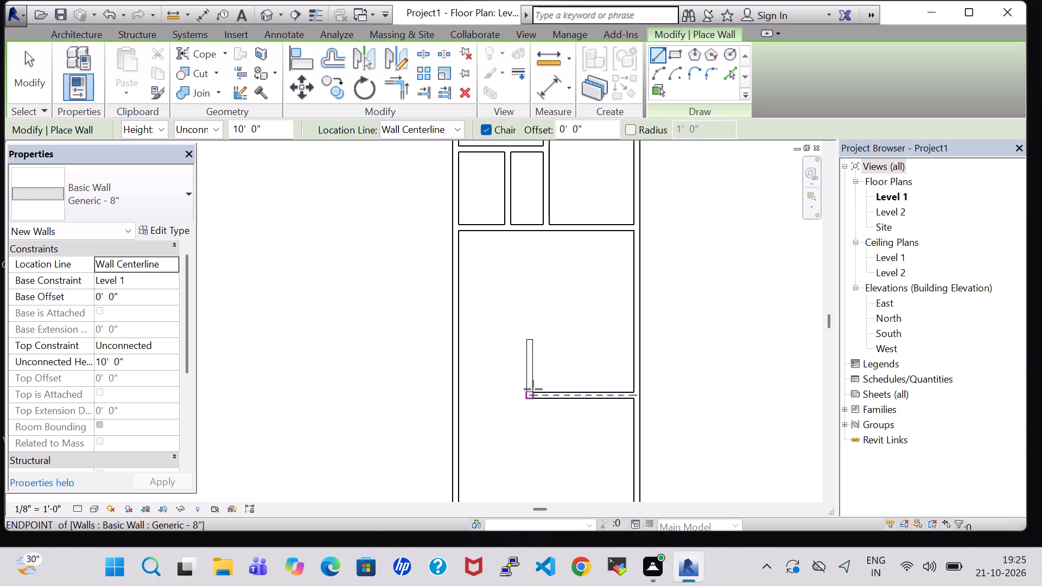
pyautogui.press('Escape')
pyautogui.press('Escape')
# Delete the duplicate wall overlapping the short north-south wall in the large southern room.
pyautogui.click(528, 385)
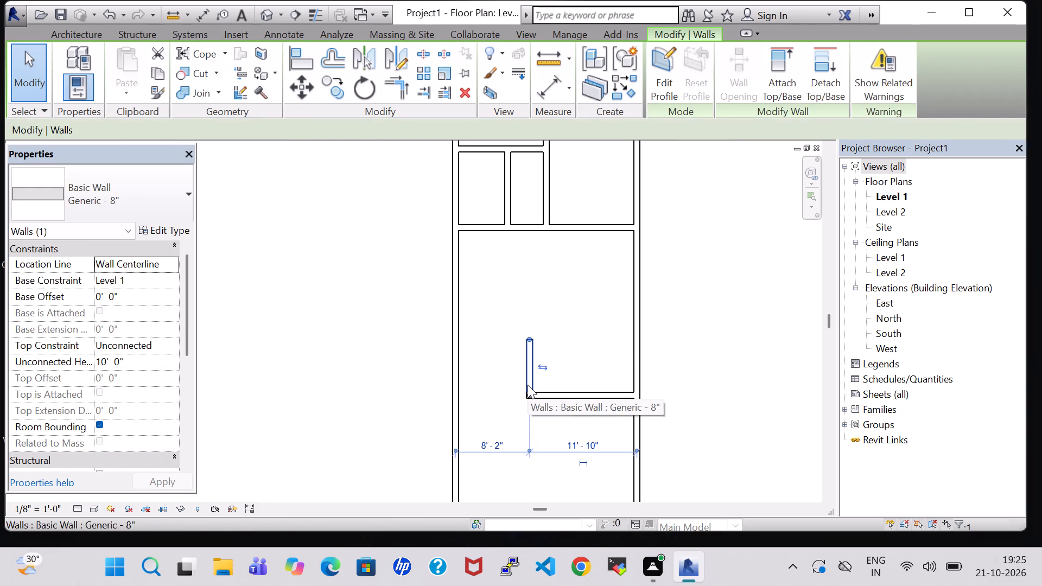
pyautogui.press('Delete')
# Continue the short north-south wall about 7'-5" south from the corner and join its south end to the west exterior wall.
pyautogui.click(77, 61)
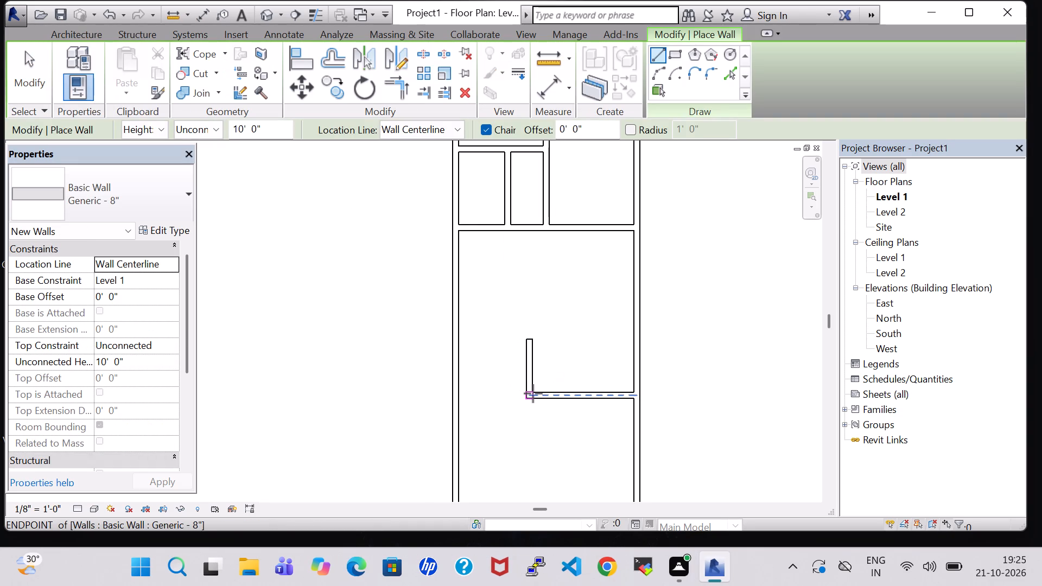
pyautogui.click(530, 393)
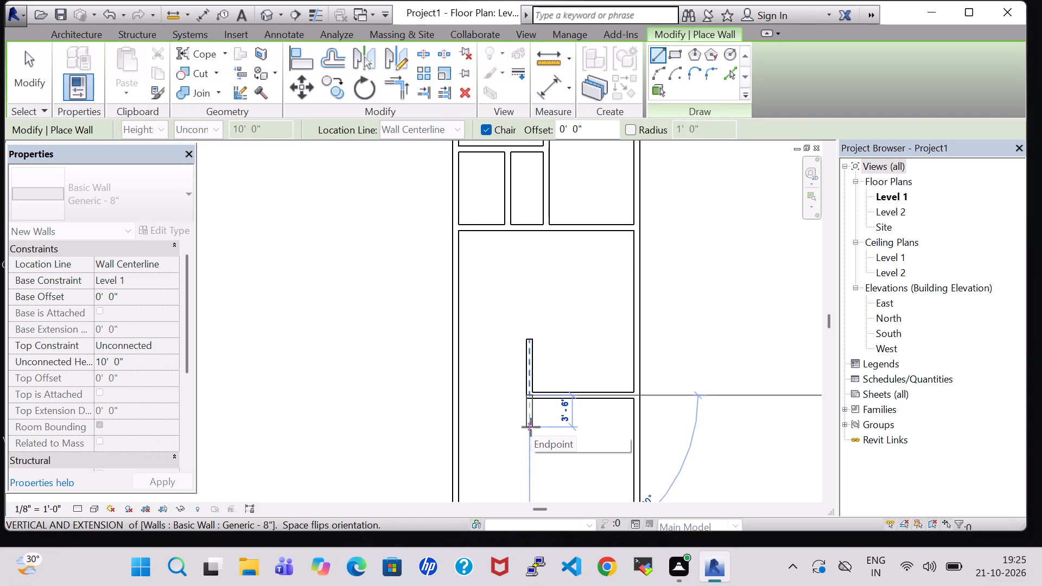
pyautogui.moveTo(531, 453); pyautogui.dragTo(558, 401, button='middle')
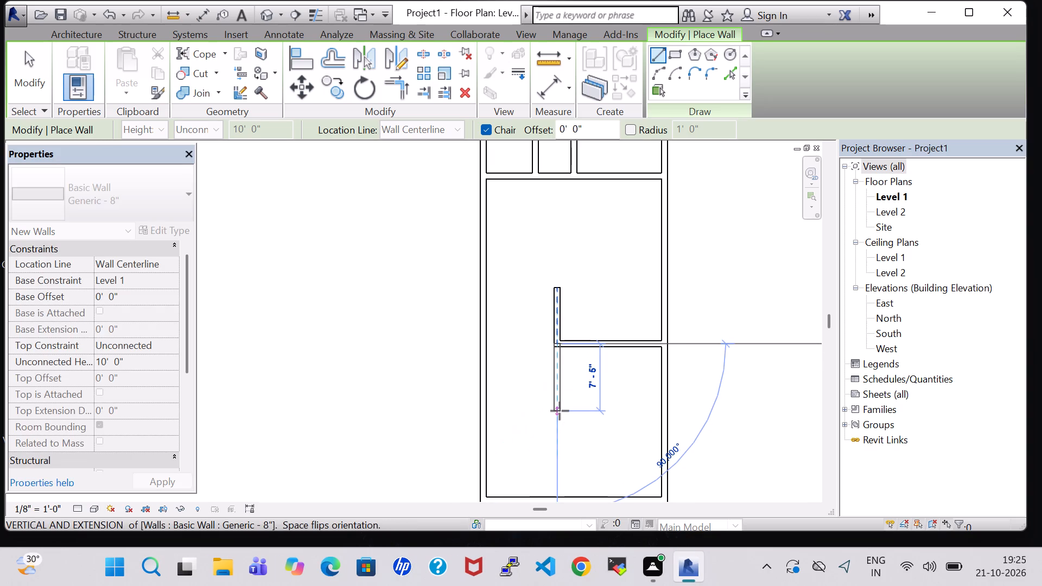
pyautogui.click(560, 411)
pyautogui.click(487, 411)
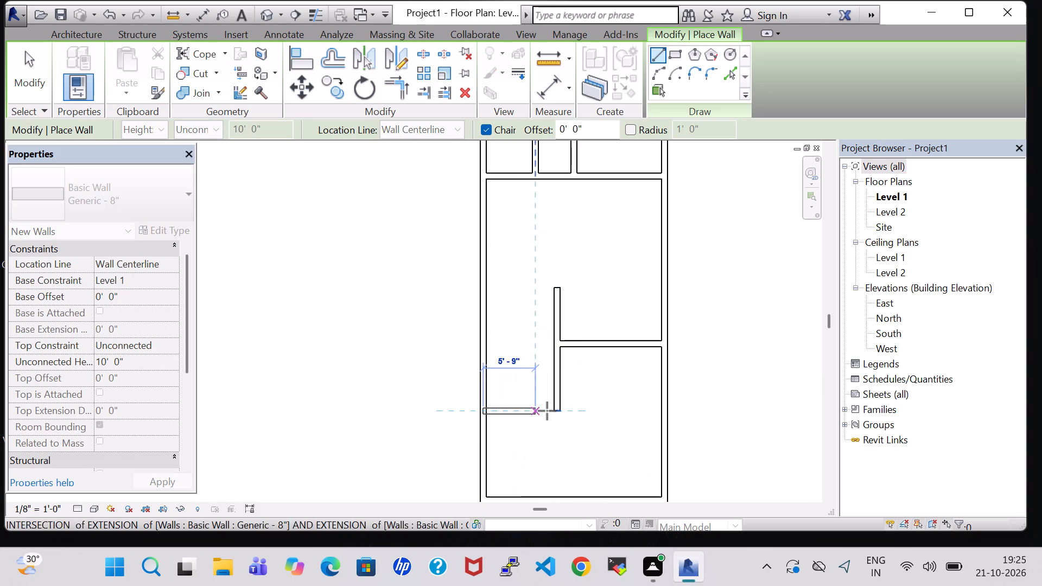
pyautogui.click(558, 407)
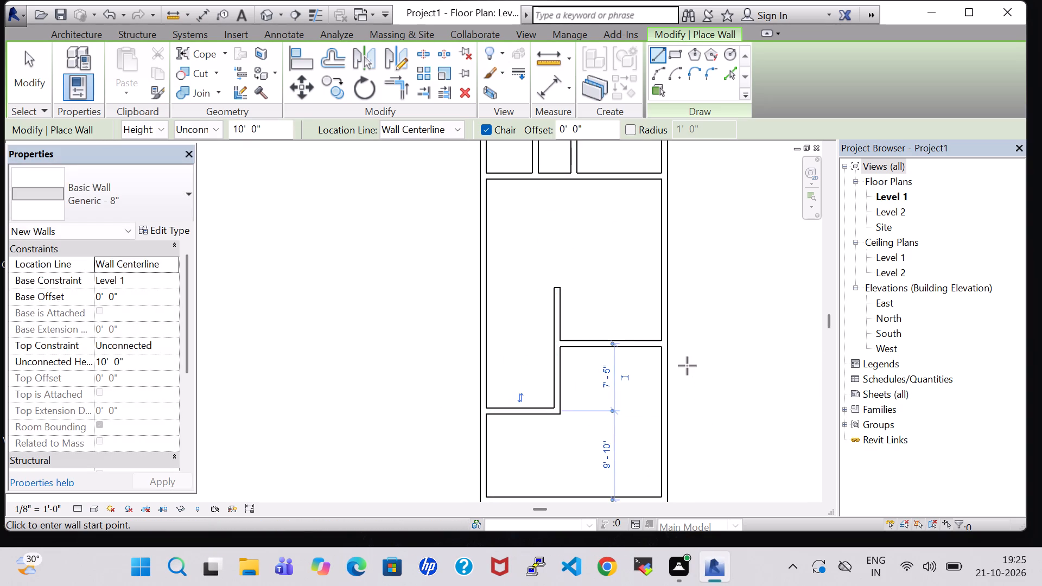
pyautogui.press('Escape')
pyautogui.press('Escape')
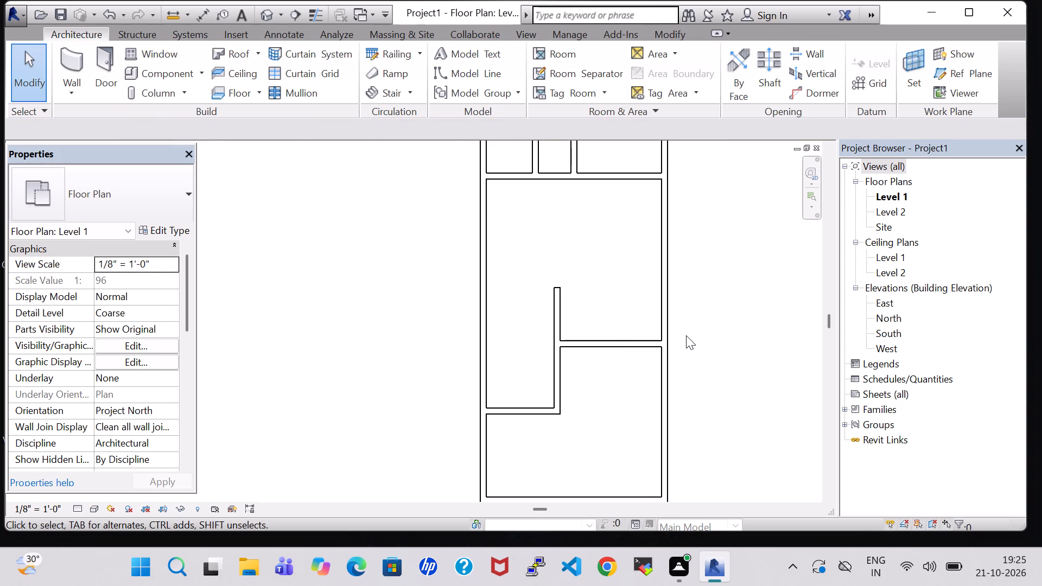
# Draw a room separation line about 9'-6" long from the partition's south corner straight down to the south exterior wall.
pyautogui.scroll(-2, 686, 338)
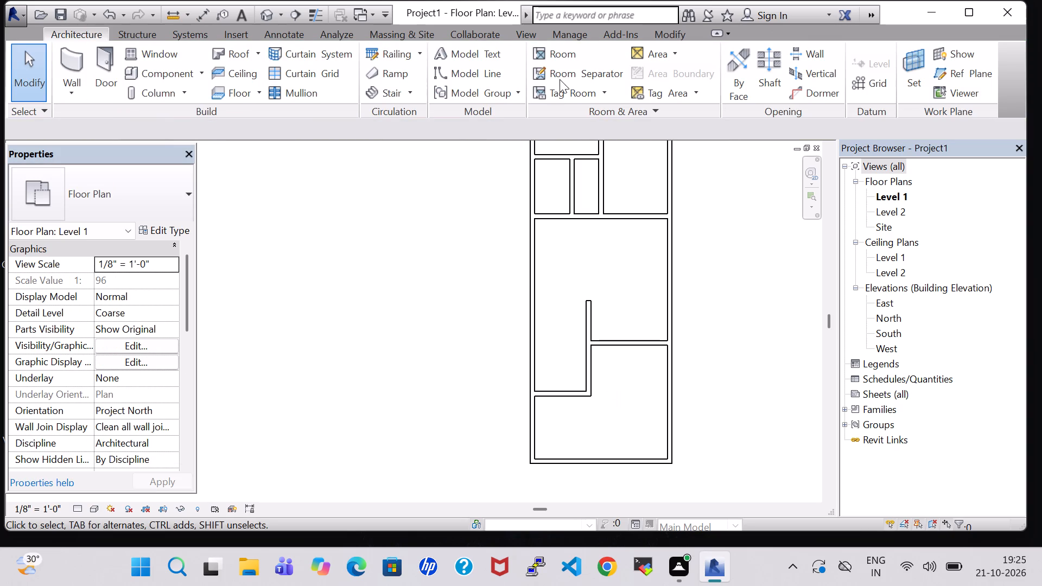
pyautogui.click(561, 70)
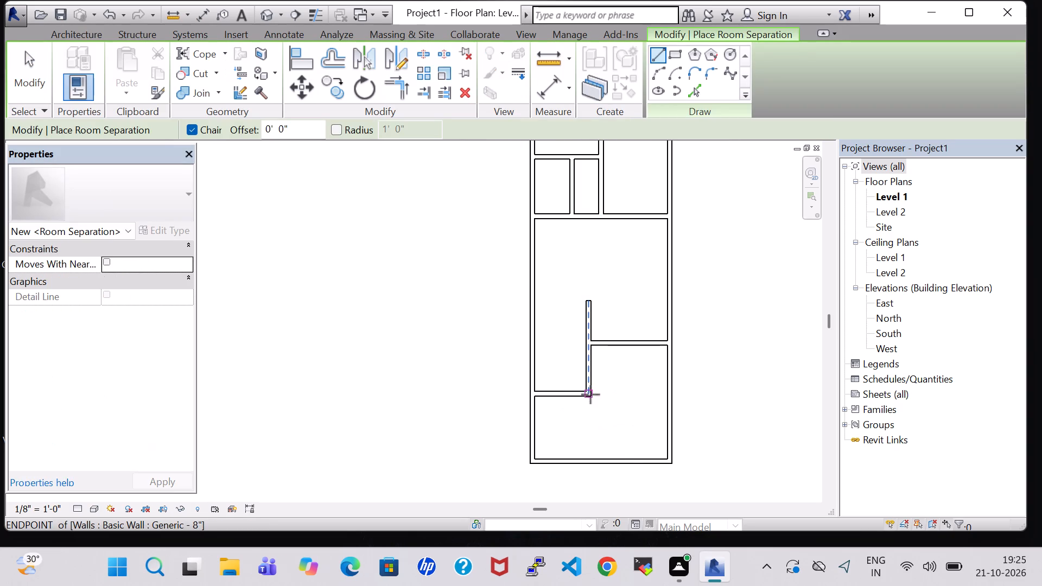
pyautogui.scroll(7, 588, 394)
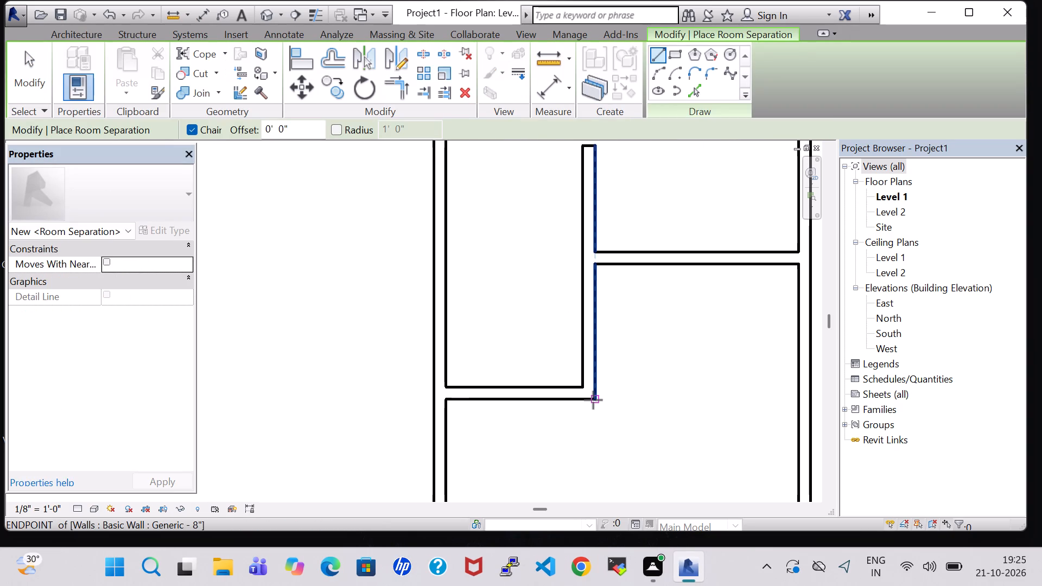
pyautogui.click(593, 400)
pyautogui.moveTo(593, 400); pyautogui.dragTo(598, 225, button='middle')
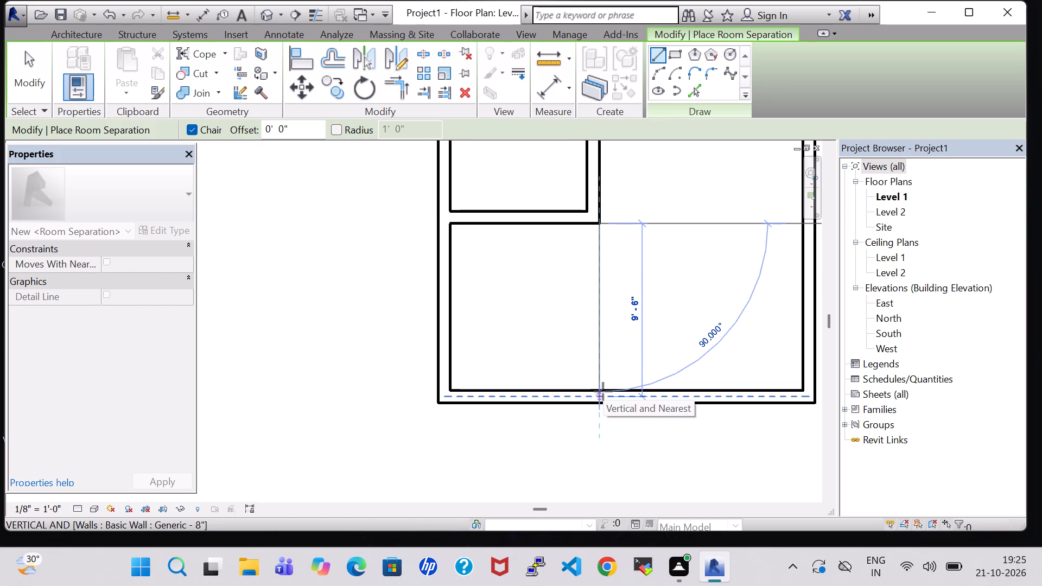
pyautogui.click(600, 387)
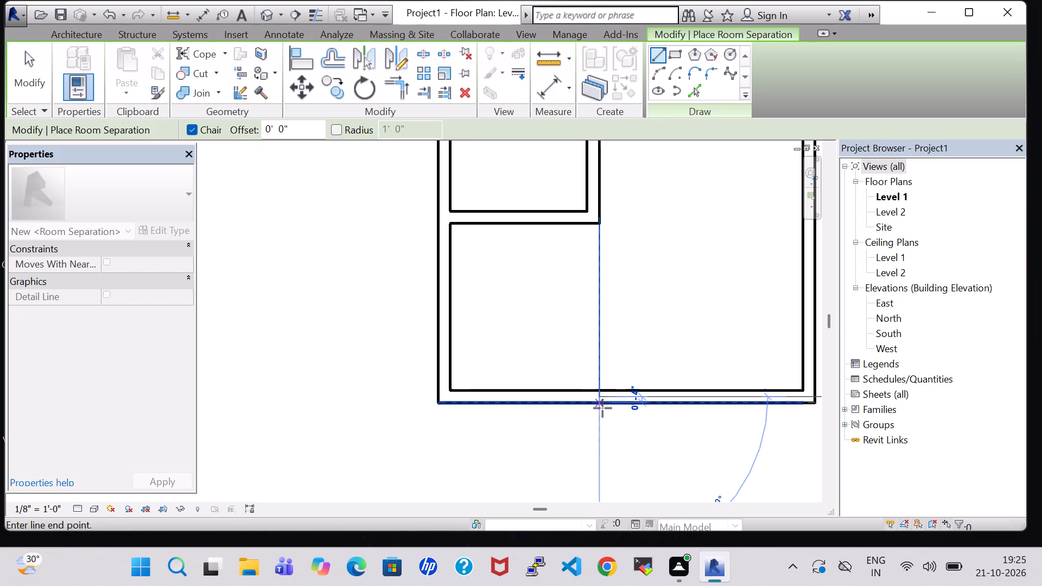
# Draw a room separation line about 11'-6" long from the vertical separation line's midpoint straight east to the east exterior wall.
pyautogui.press('Escape')
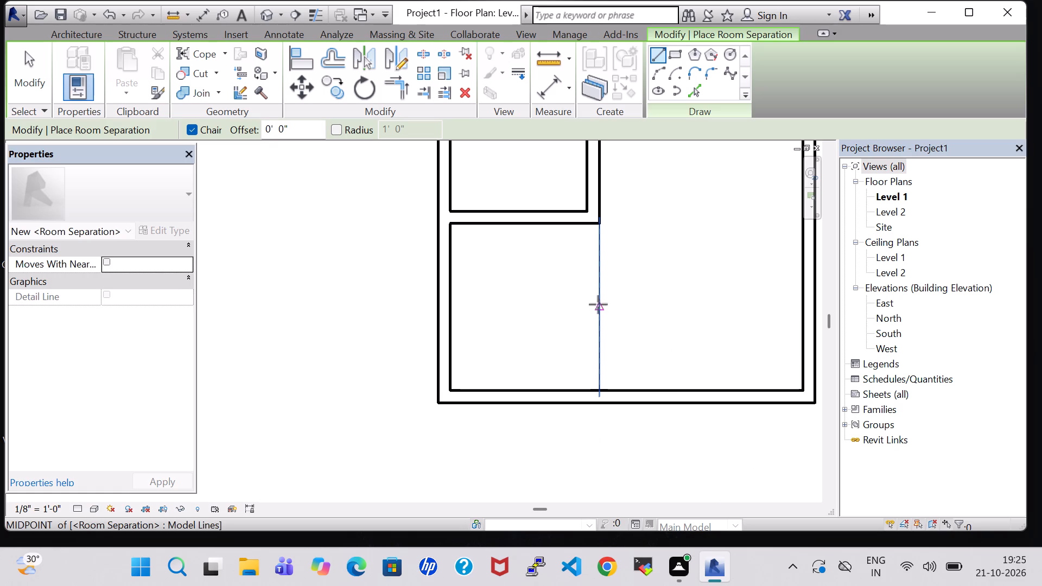
pyautogui.click(601, 305)
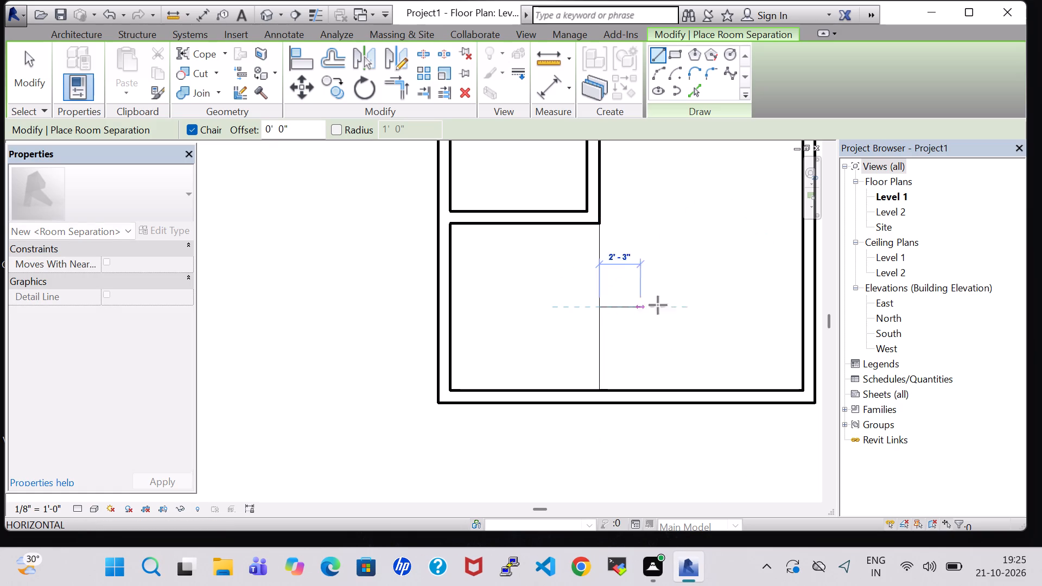
pyautogui.click(807, 308)
pyautogui.scroll(-5, 630, 288)
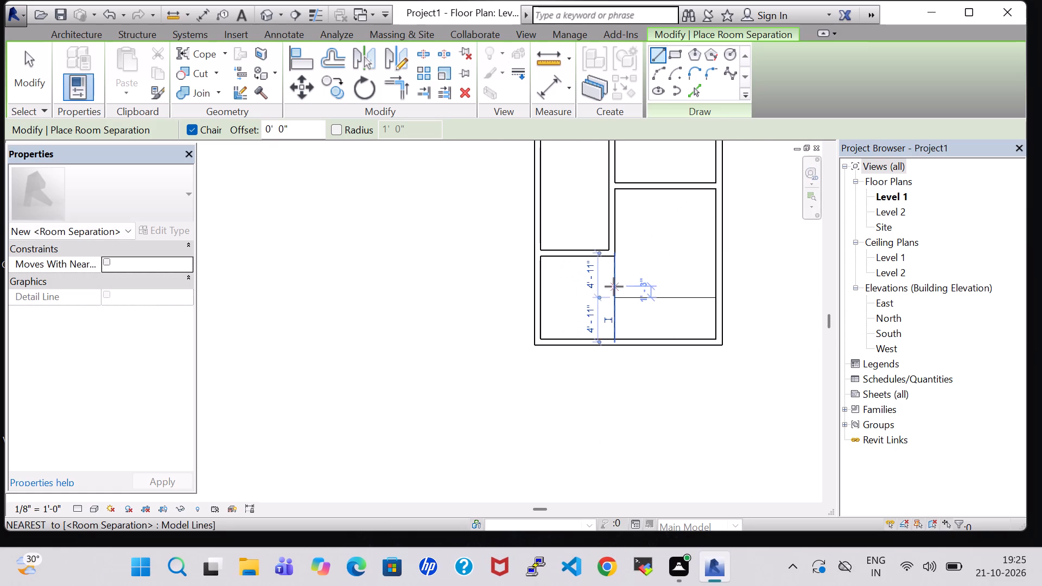
pyautogui.press('Escape')
pyautogui.press('Escape')
# Create a U-shaped winder stair from Level 1 to Level 2 between the west exterior wall and the short north-south wall.
pyautogui.moveTo(757, 247); pyautogui.dragTo(758, 384, button='middle')
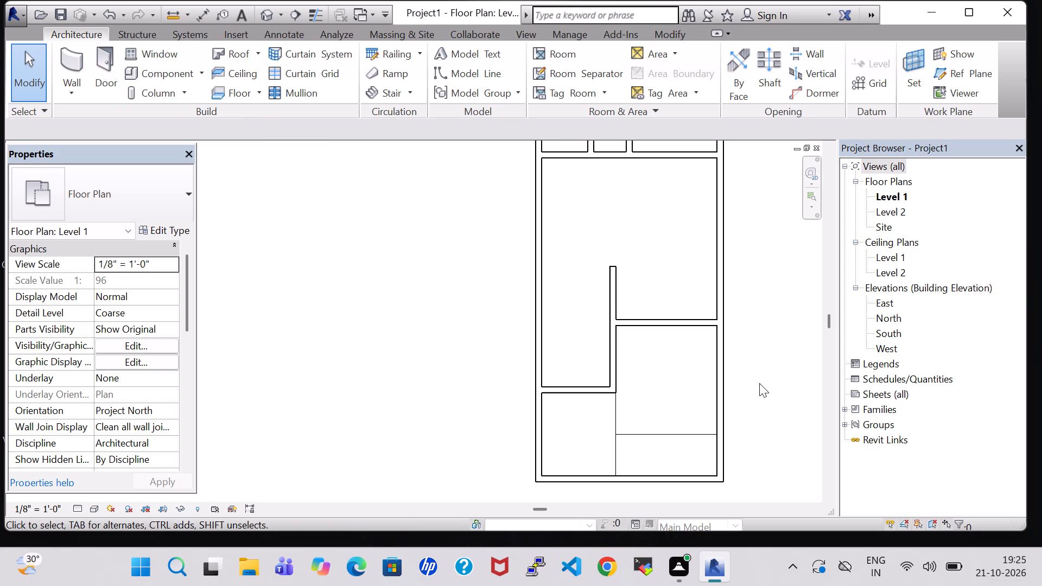
pyautogui.scroll(-2, 762, 379)
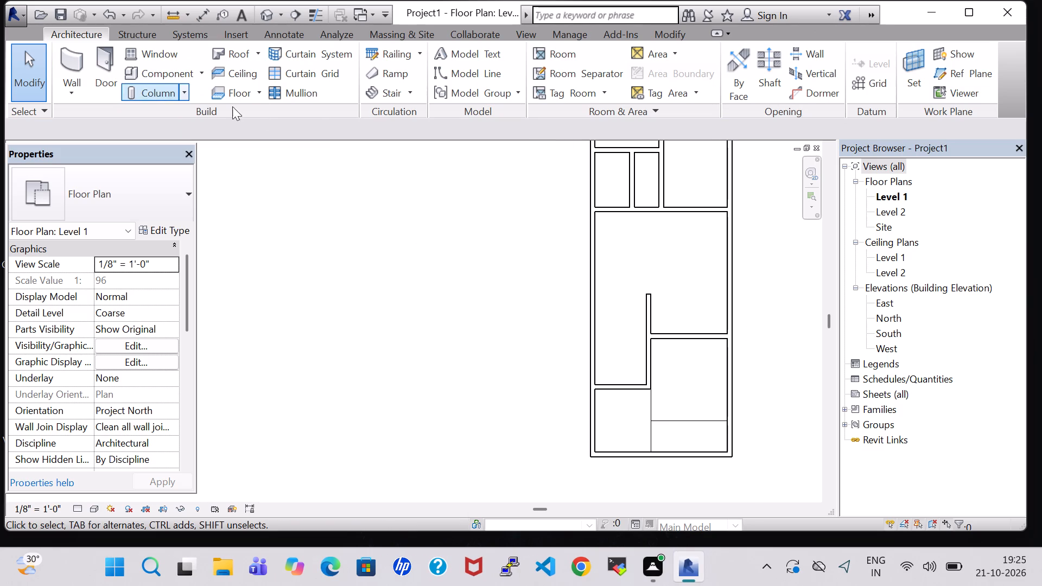
pyautogui.click(376, 85)
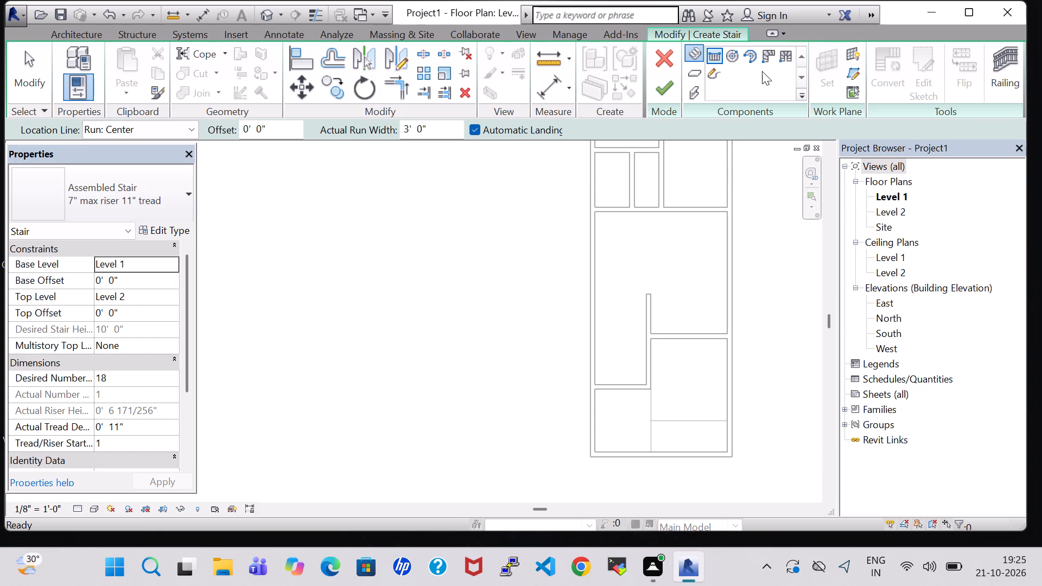
pyautogui.click(783, 52)
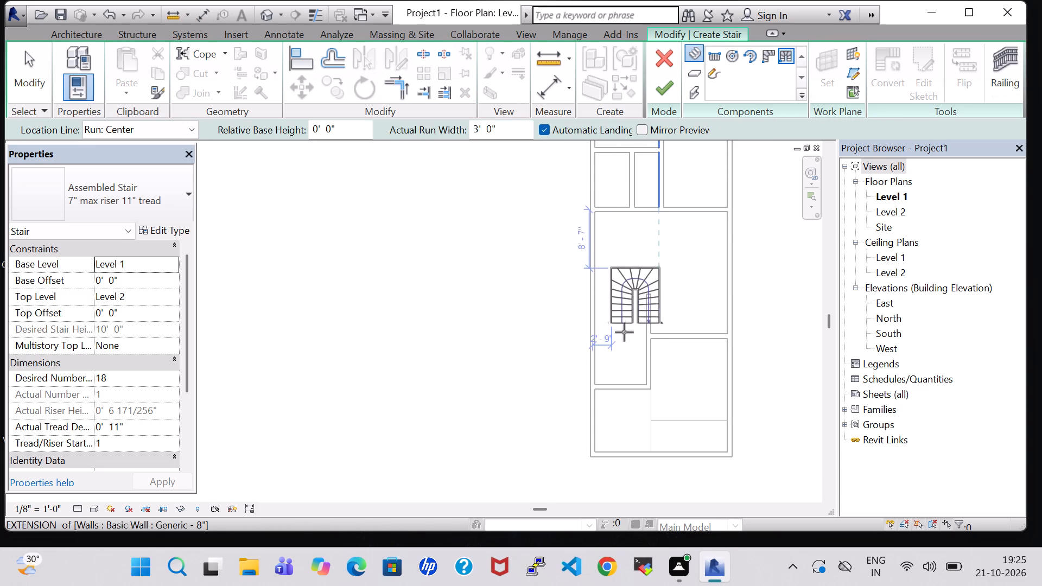
pyautogui.scroll(8, 595, 348)
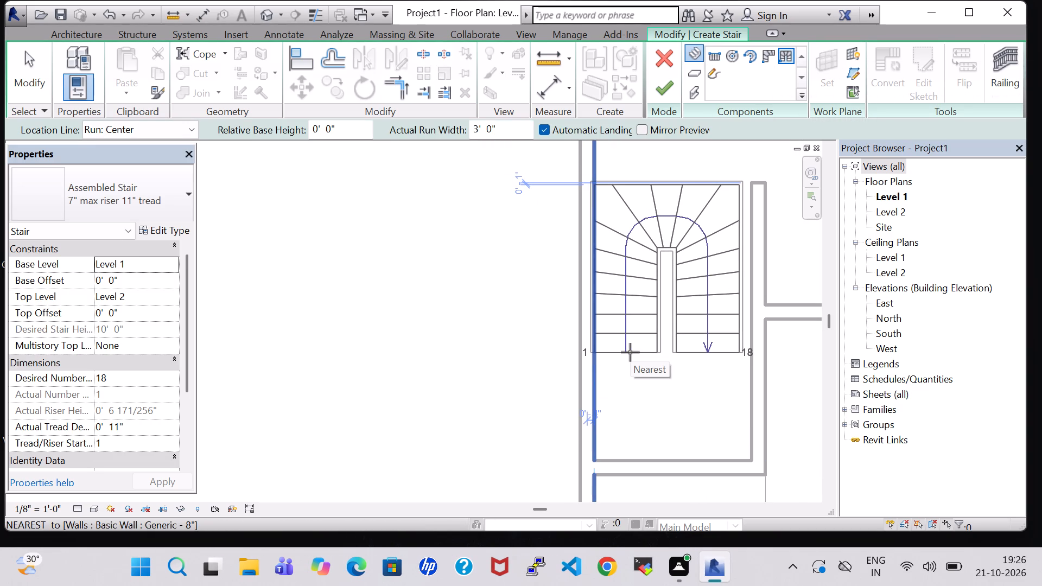
pyautogui.scroll(3, 630, 352)
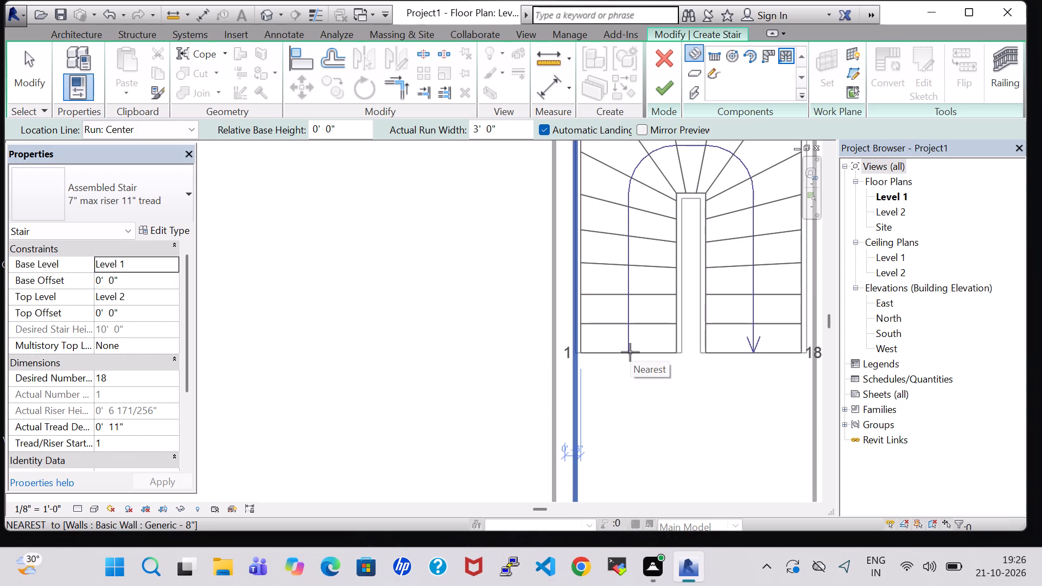
pyautogui.click(630, 352)
pyautogui.press('Escape')
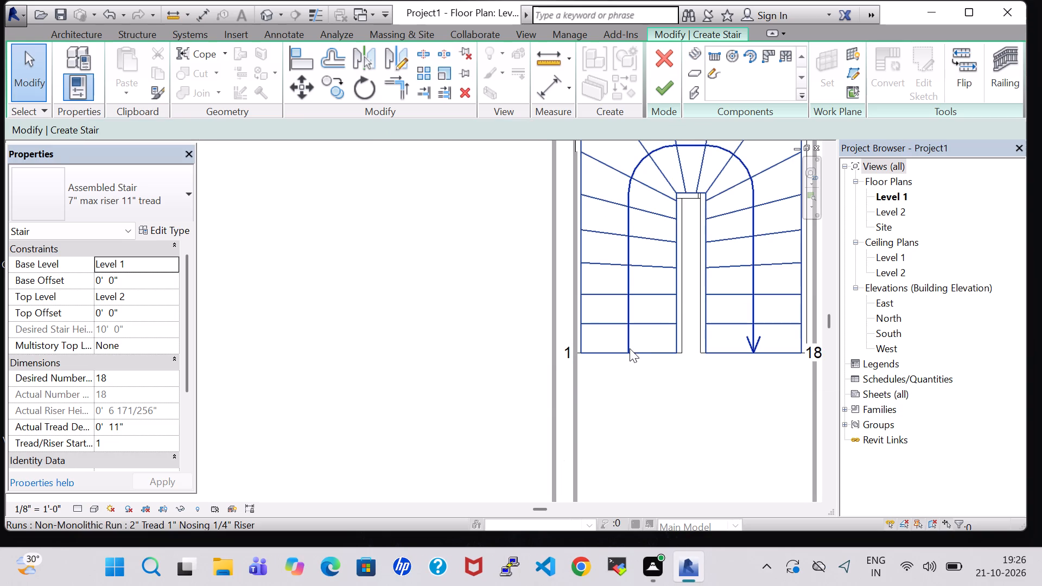
pyautogui.press('Escape')
pyautogui.scroll(-6, 630, 348)
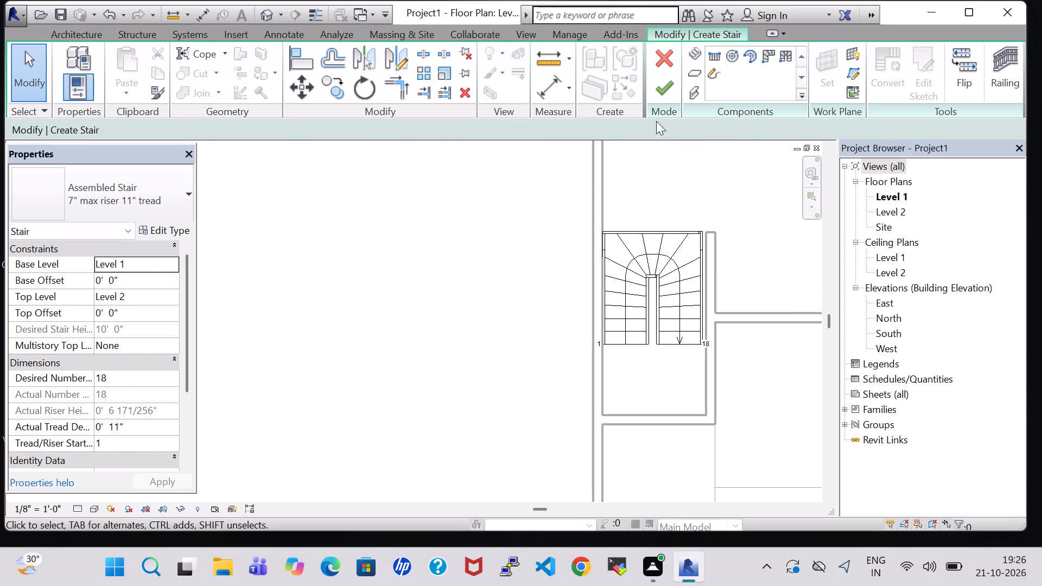
pyautogui.click(658, 93)
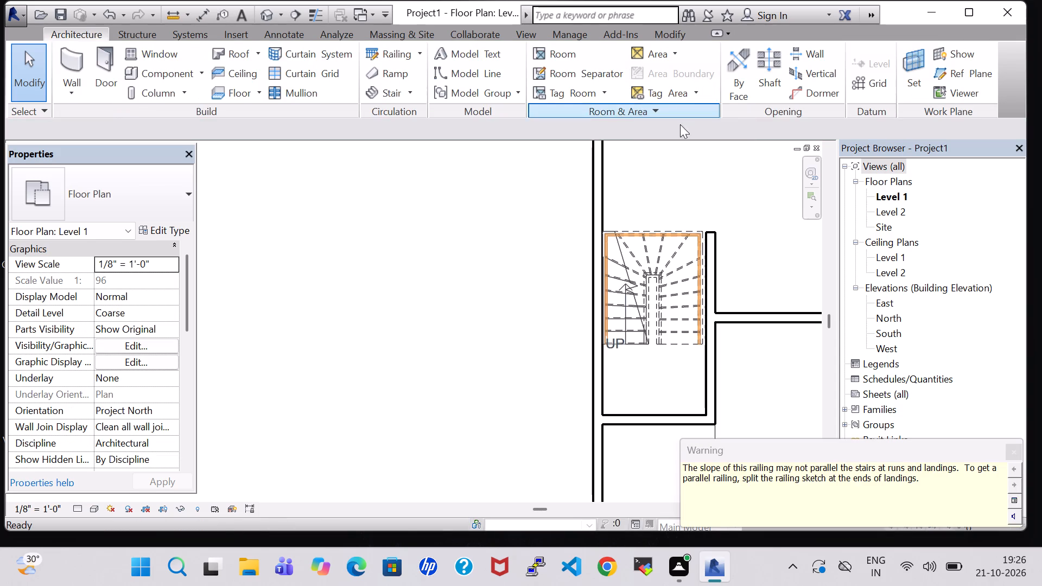
pyautogui.click(1020, 449)
# Nudge the stair south toward the east-west wall at the bottom of the stair area.
pyautogui.press('Down')
pyautogui.press('Down')
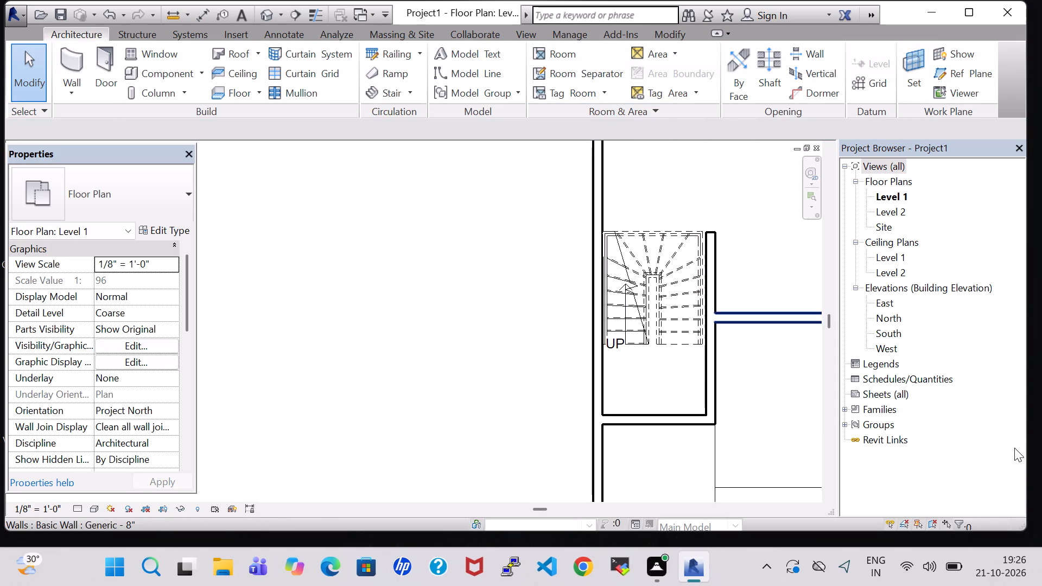
pyautogui.click(669, 343)
pyautogui.press('Down')
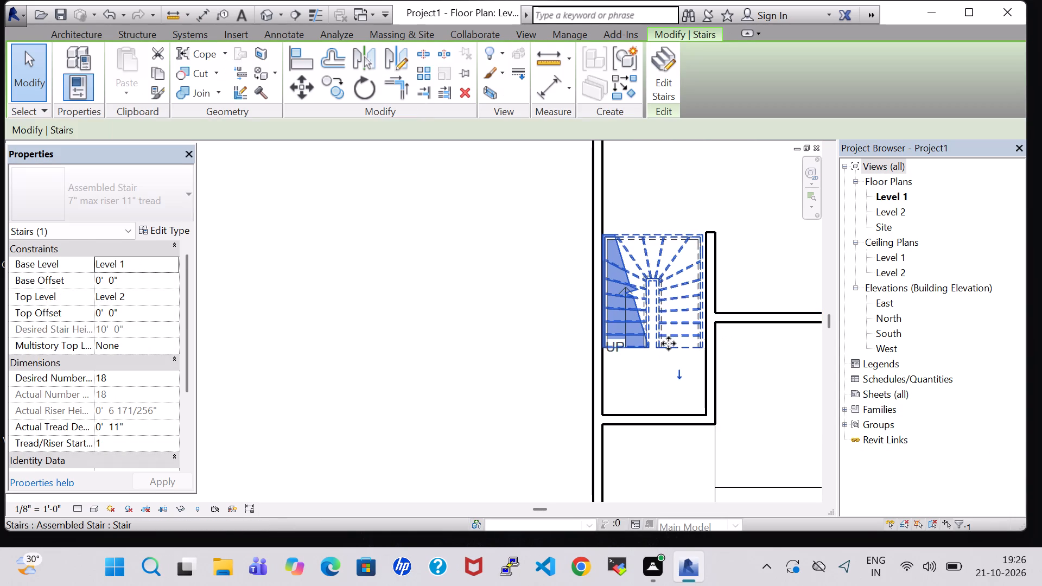
pyautogui.press('Down')
pyautogui.press('Down')
pyautogui.press('Down')
pyautogui.press('Down')
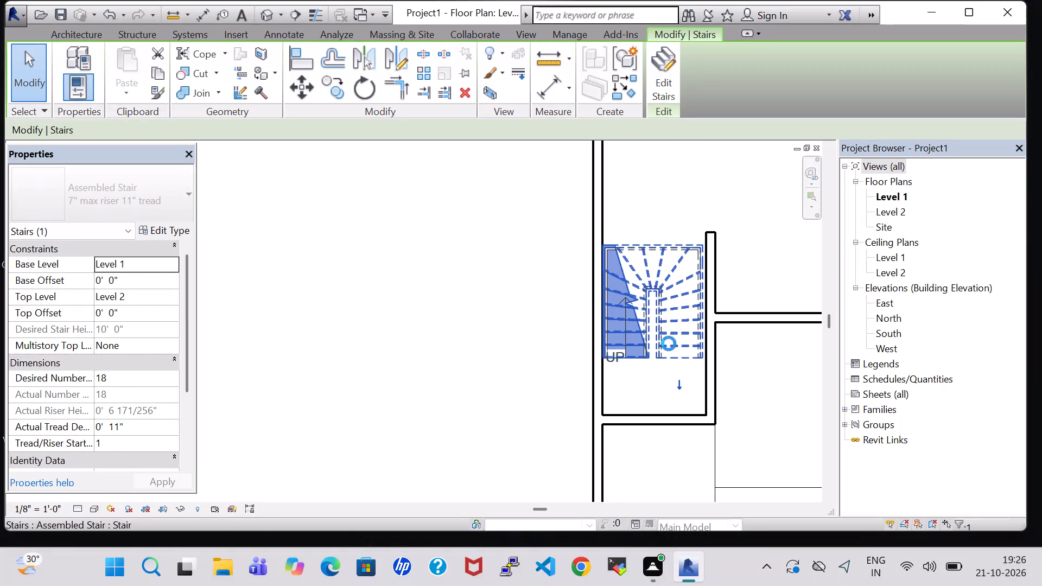
pyautogui.press('Down')
pyautogui.press('Down')
pyautogui.press('Down')
pyautogui.press('Down')
pyautogui.press('Down')
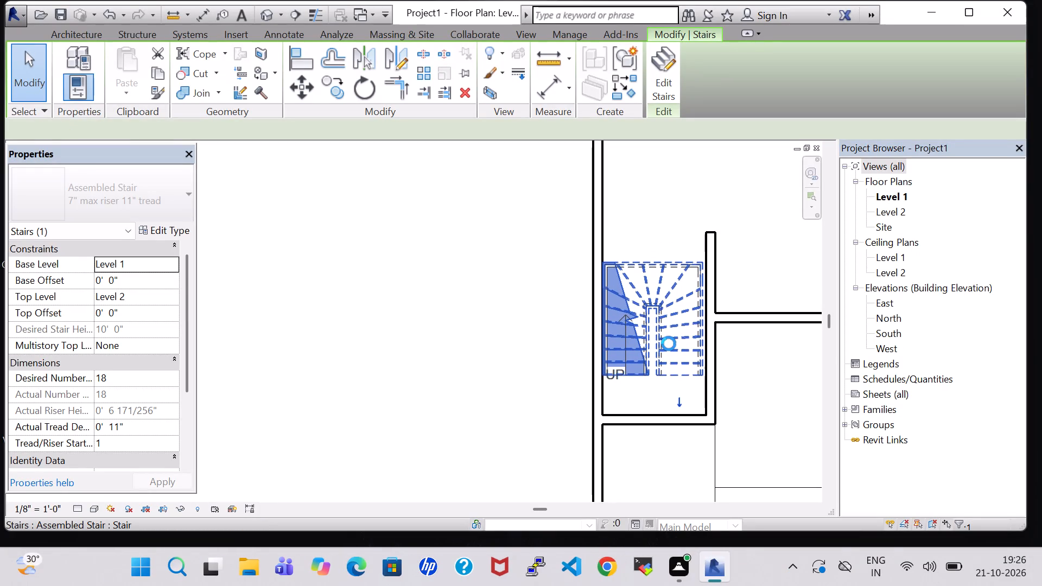
pyautogui.press('Down')
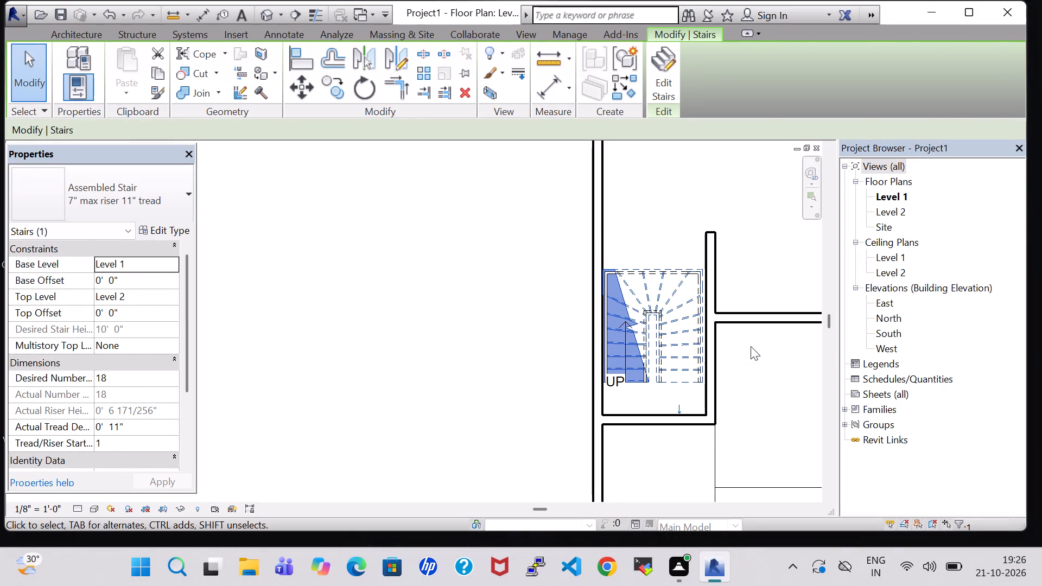
pyautogui.click(759, 348)
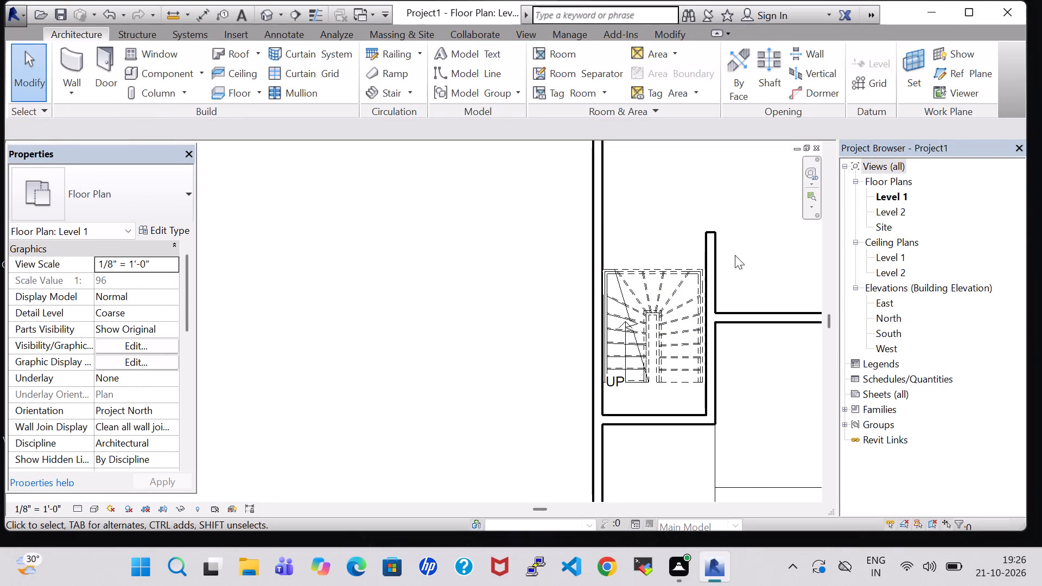
# Nudge the north-south wall beside the stair south and slightly east, to about 8'-5" from the west exterior wall.
pyautogui.click(715, 237)
pyautogui.press('Down')
pyautogui.press('Down')
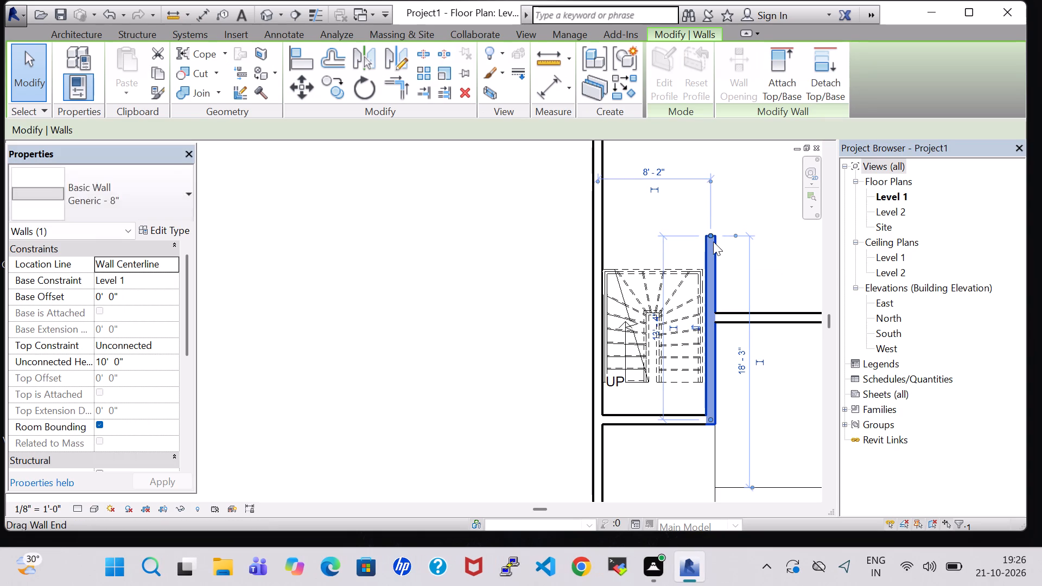
pyautogui.press('Down')
pyautogui.press('Down')
pyautogui.press('Down')
pyautogui.press('Down')
pyautogui.press('Down')
pyautogui.press('Right')
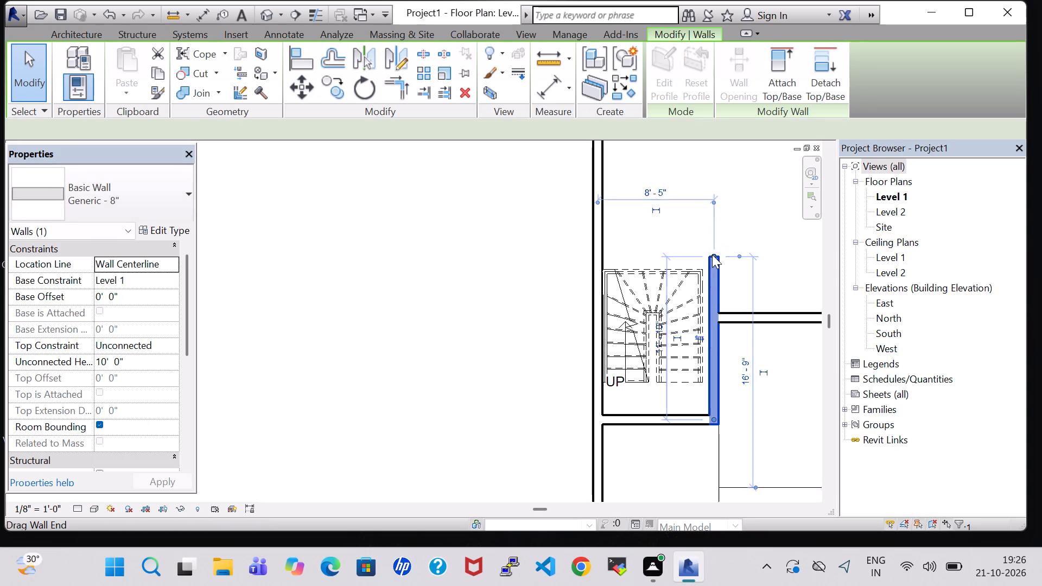
# Nudge the stair one increment east, toward the north-south wall.
pyautogui.click(674, 311)
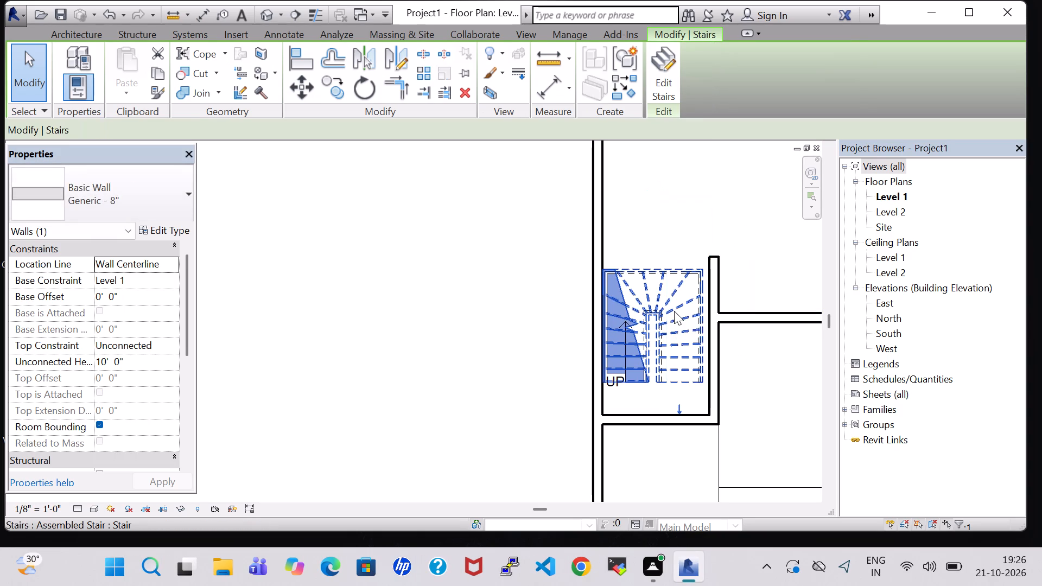
pyautogui.press('Right')
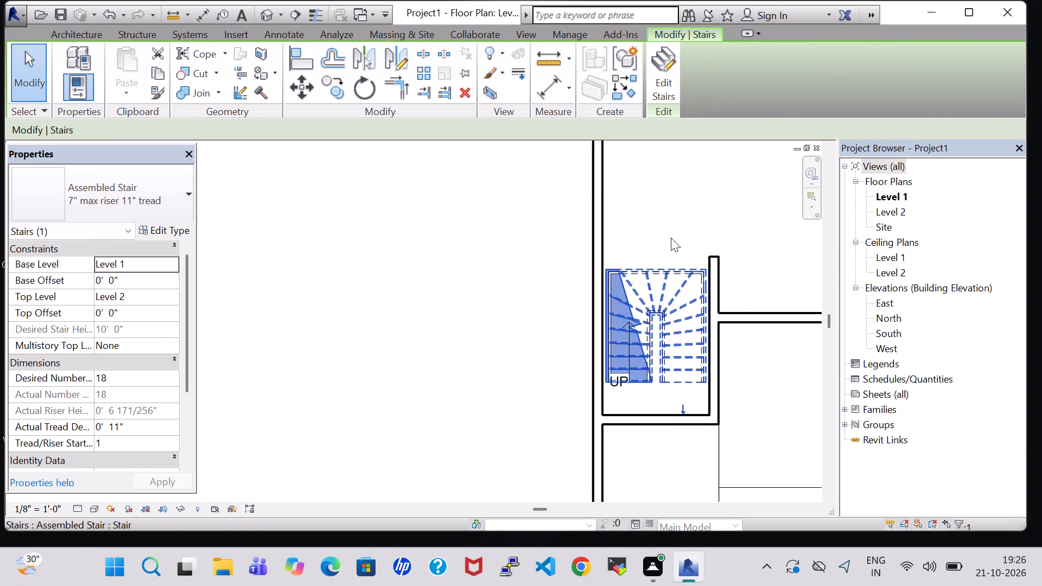
pyautogui.click(666, 208)
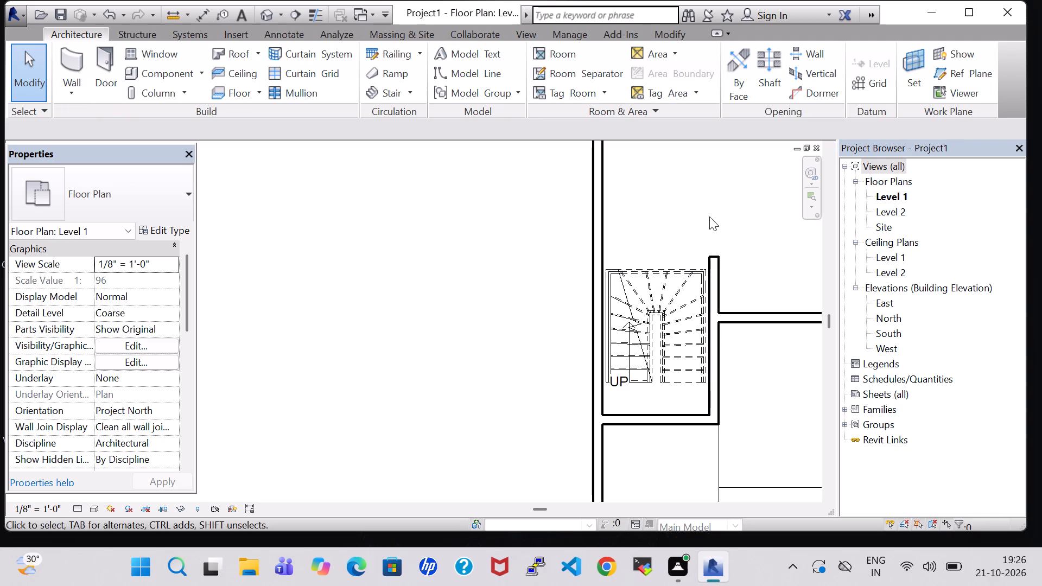
# Nudge the wall beside the stair one more increment south, its north end about 16'-6" above the horizontal separation line.
pyautogui.click(713, 252)
pyautogui.press('Down')
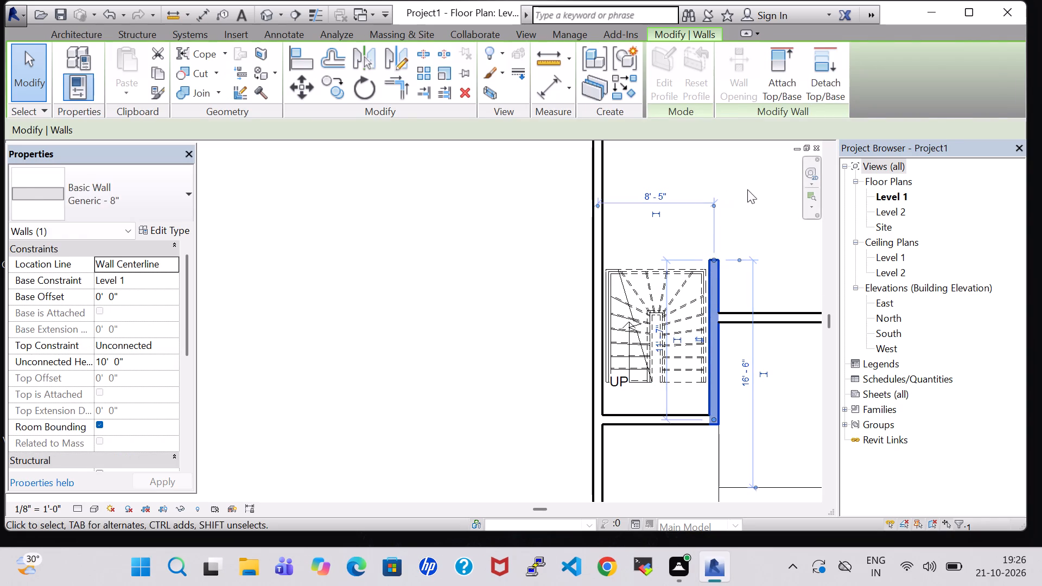
pyautogui.click(759, 189)
# Duplicate the type of the north-south partition east of the northwest room as a new wall type named Generic - 6'.
pyautogui.scroll(-4, 723, 188)
pyautogui.moveTo(723, 188); pyautogui.dragTo(723, 192, button='middle')
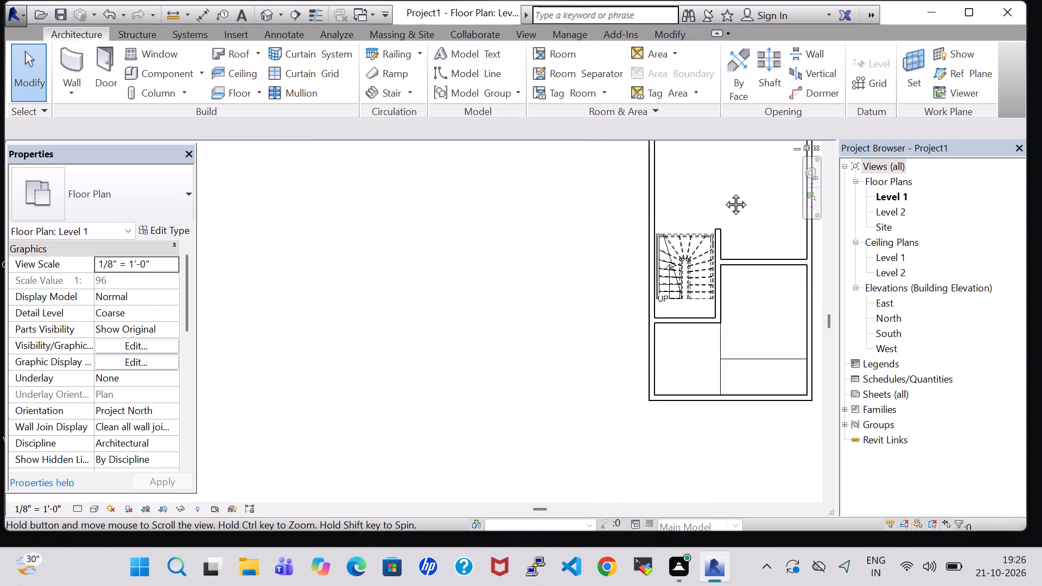
pyautogui.moveTo(723, 192); pyautogui.dragTo(693, 330, button='middle')
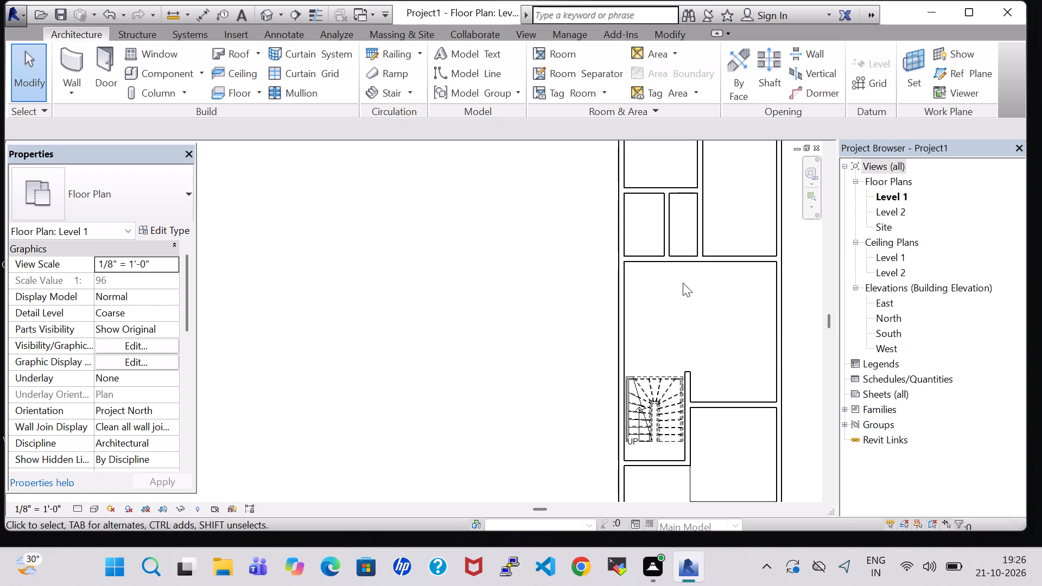
pyautogui.scroll(-1, 683, 283)
pyautogui.moveTo(683, 283); pyautogui.dragTo(601, 339, button='middle')
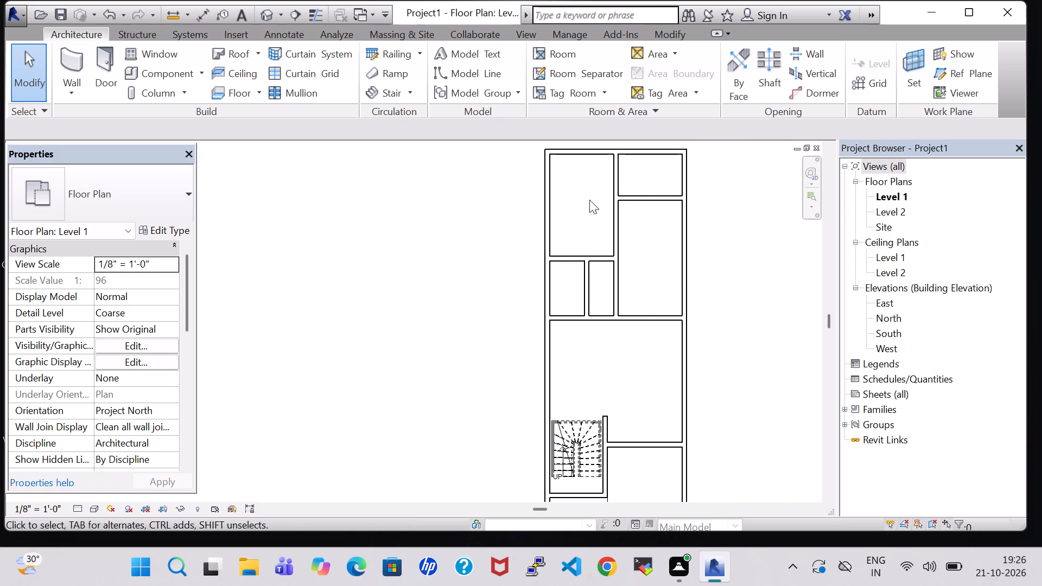
pyautogui.click(612, 187)
pyautogui.click(155, 231)
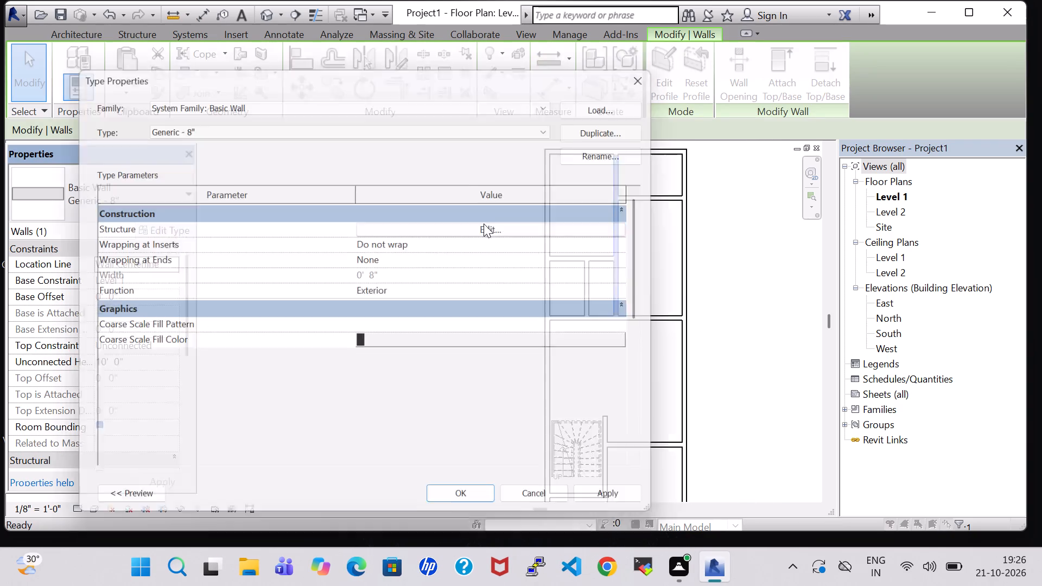
pyautogui.click(606, 118)
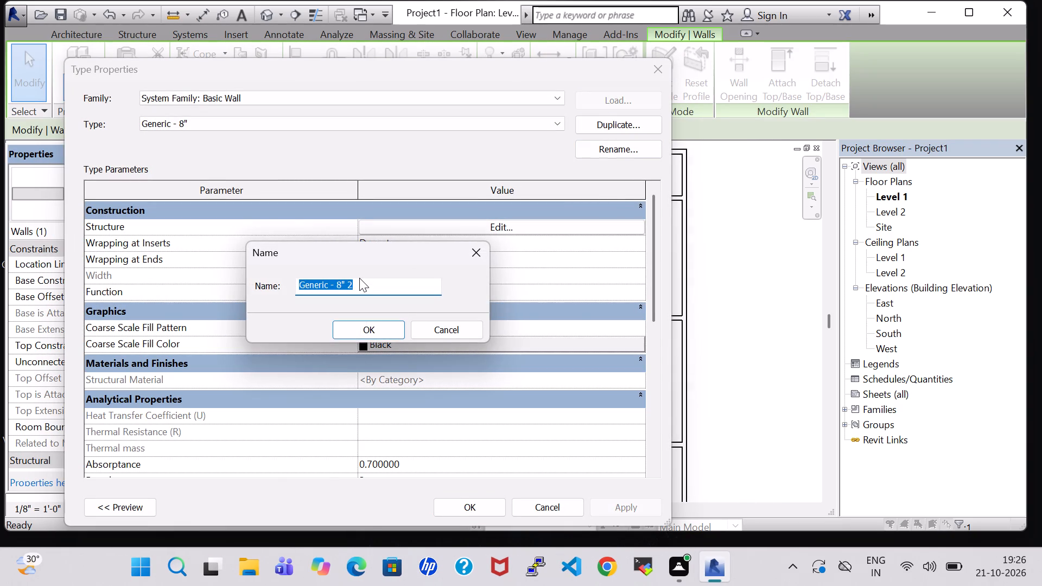
pyautogui.click(359, 278)
pyautogui.click(365, 279)
pyautogui.press('BackSpace')
pyautogui.press('BackSpace')
pyautogui.press('BackSpace')
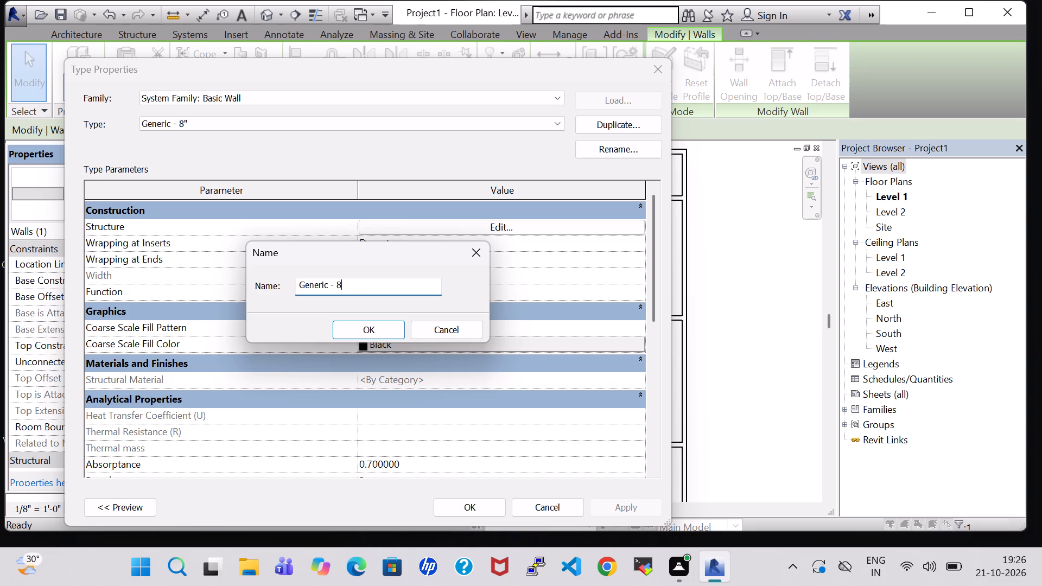
pyautogui.press('BackSpace')
pyautogui.press('6')
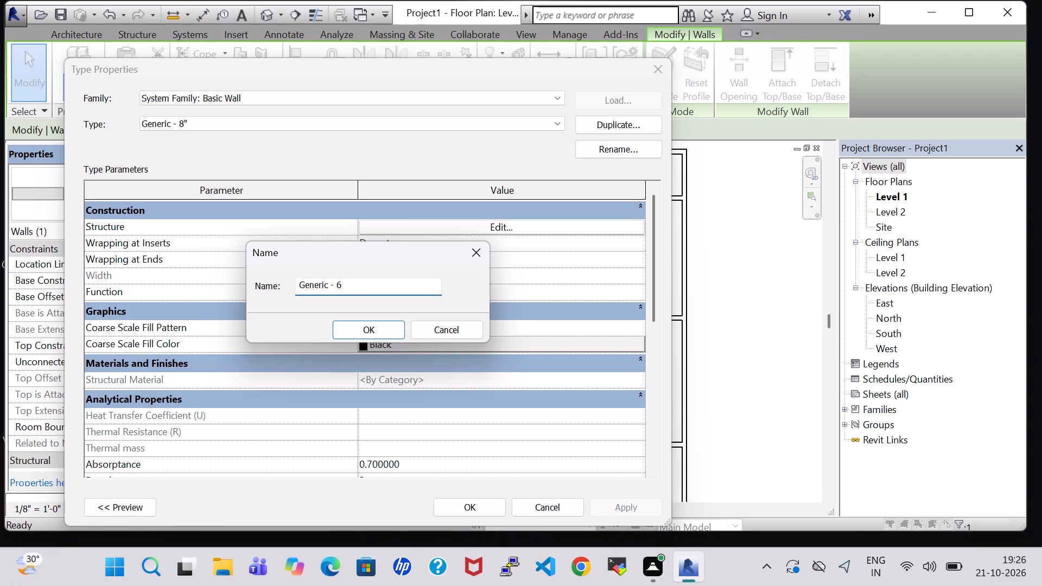
pyautogui.press(';')
pyautogui.press('BackSpace')
pyautogui.press("'")
pyautogui.click(361, 328)
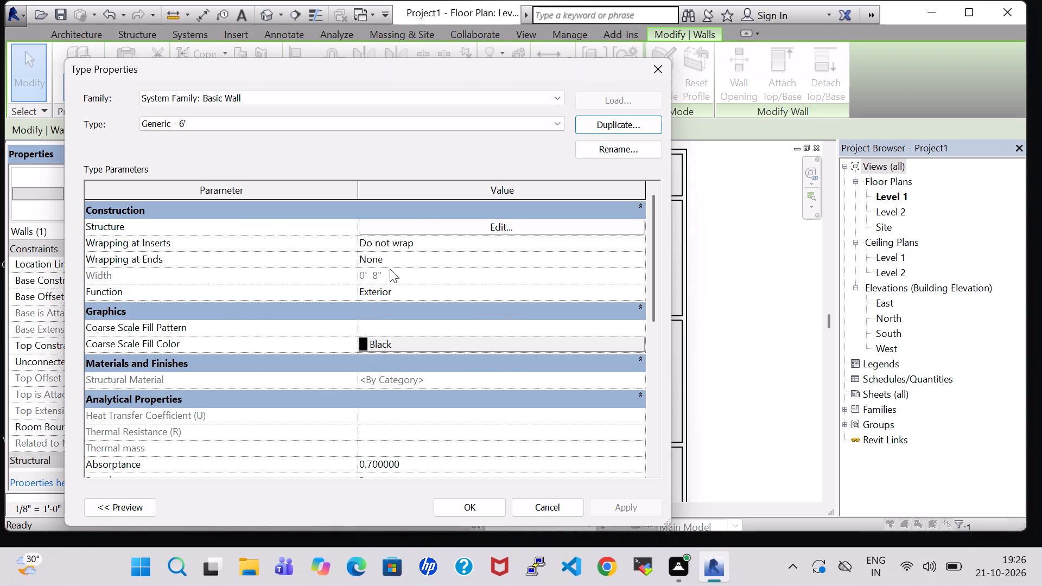
# Set the Generic - 6' wall type's structure layer thickness to 6" and its sample height to 10'.
pyautogui.click(512, 232)
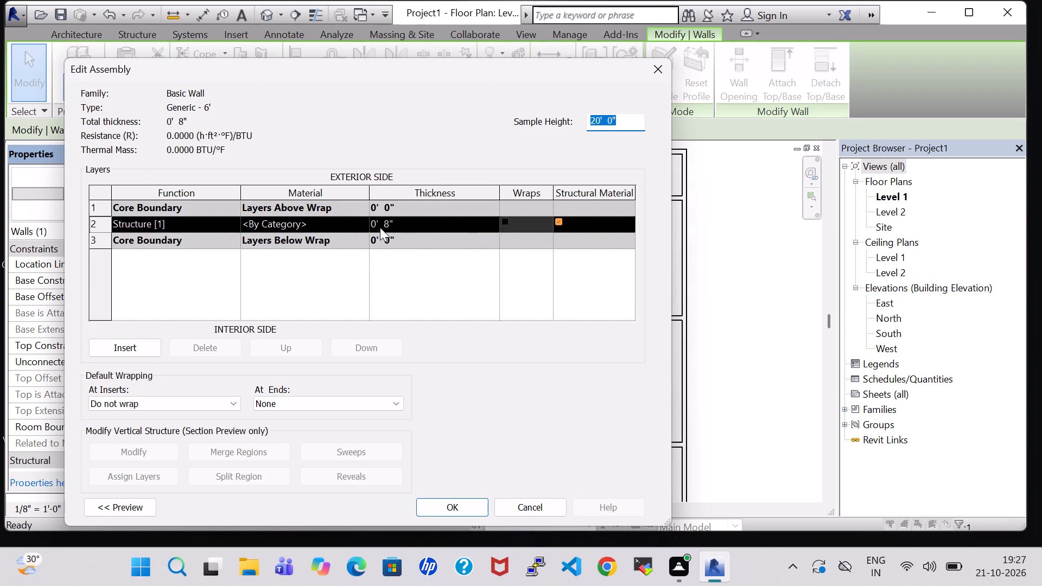
pyautogui.click(393, 227)
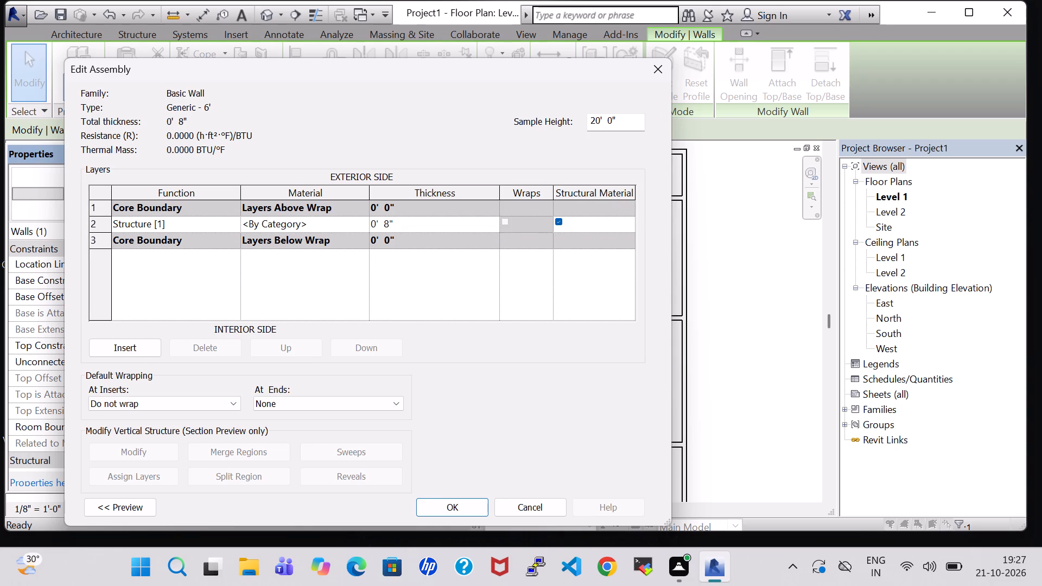
pyautogui.click(391, 226)
pyautogui.press('BackSpace')
pyautogui.press('6')
pyautogui.click(595, 123)
pyautogui.press('BackSpace')
pyautogui.press('1')
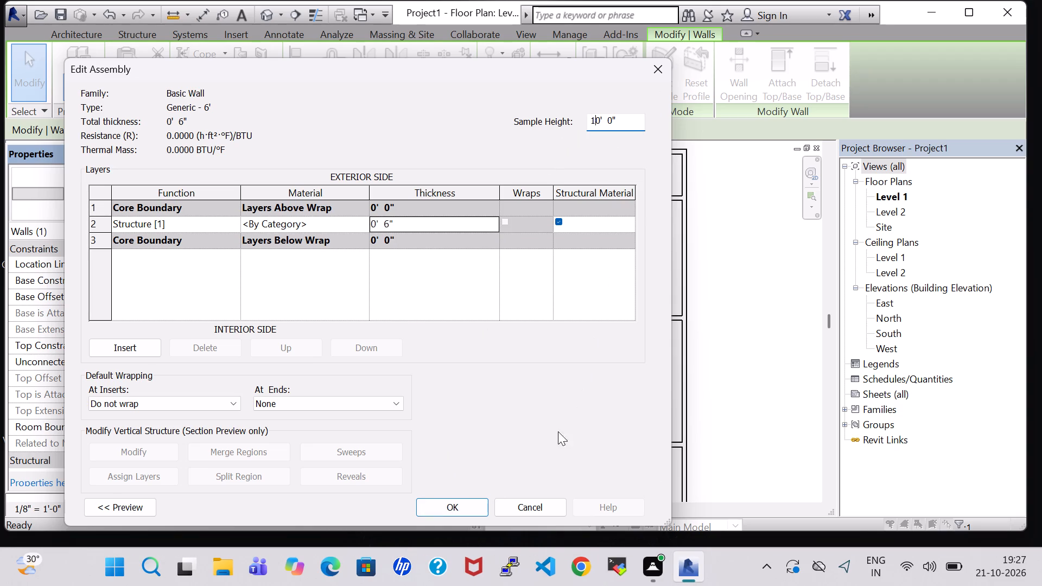
pyautogui.click(462, 502)
pyautogui.click(493, 500)
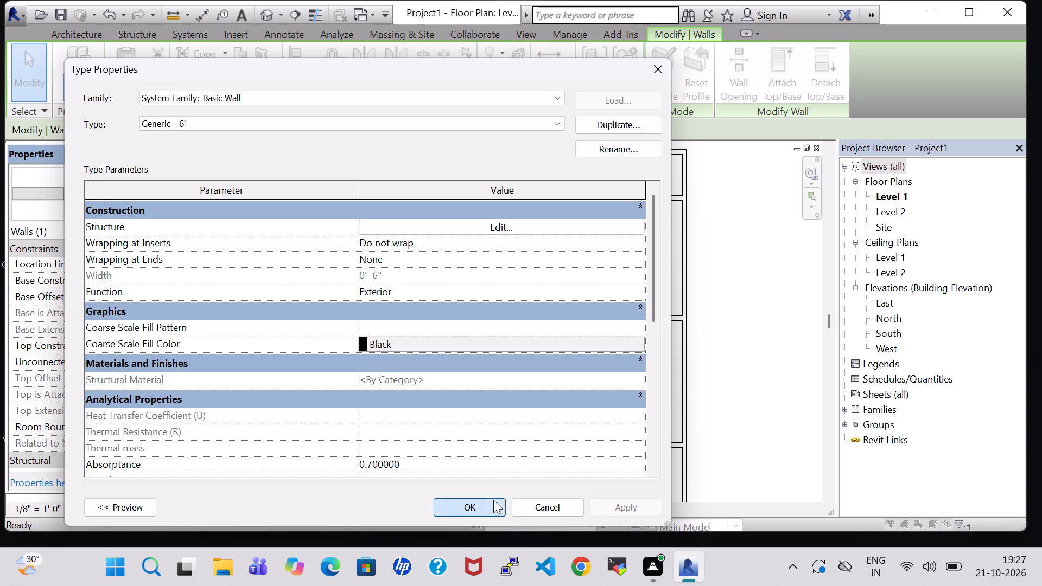
pyautogui.click(725, 230)
# Change the east-west wall between the two northeast rooms to the Generic - 6' type.
pyautogui.click(655, 202)
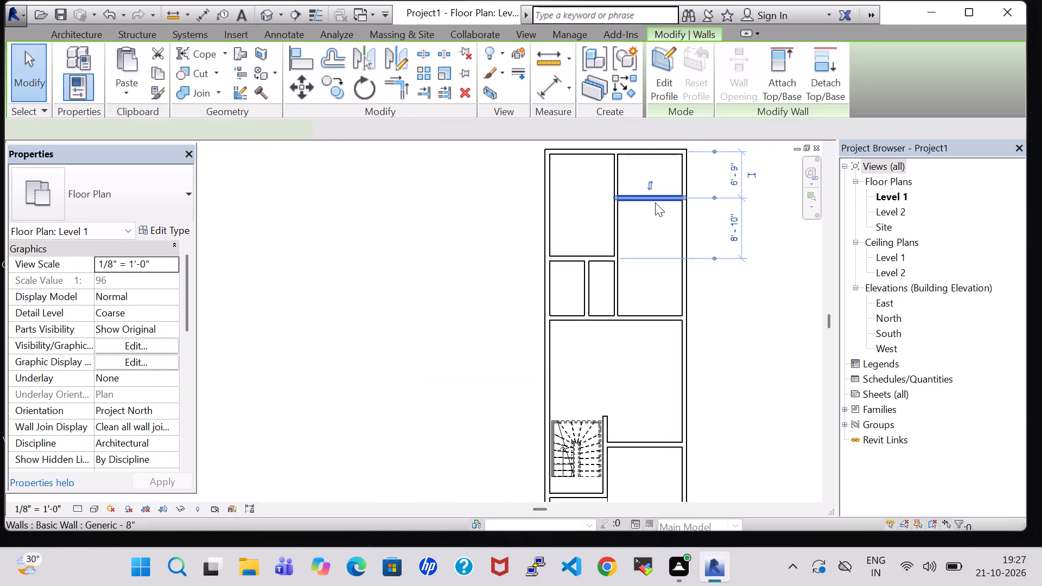
pyautogui.click(158, 212)
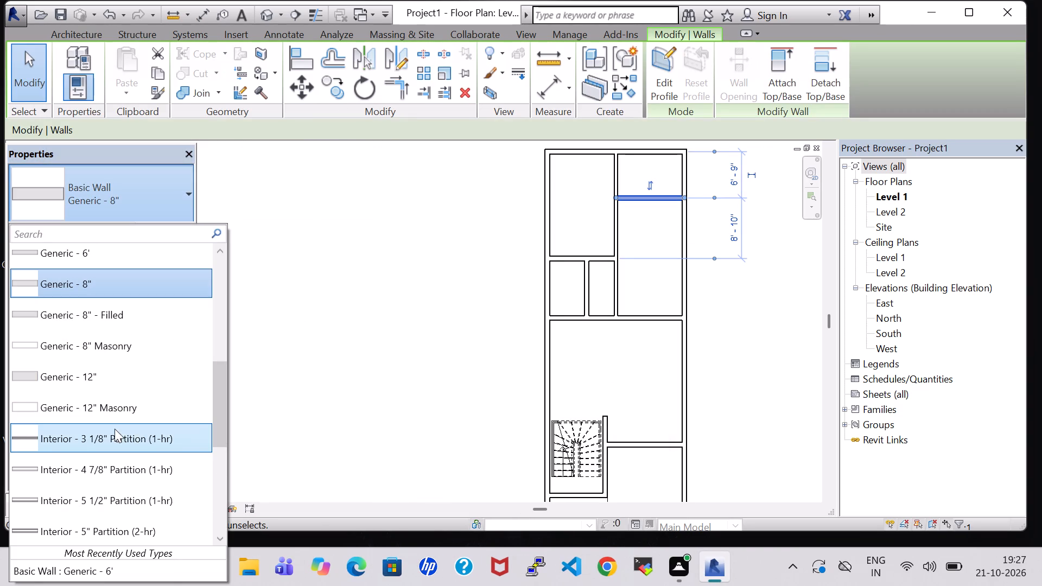
pyautogui.click(157, 580)
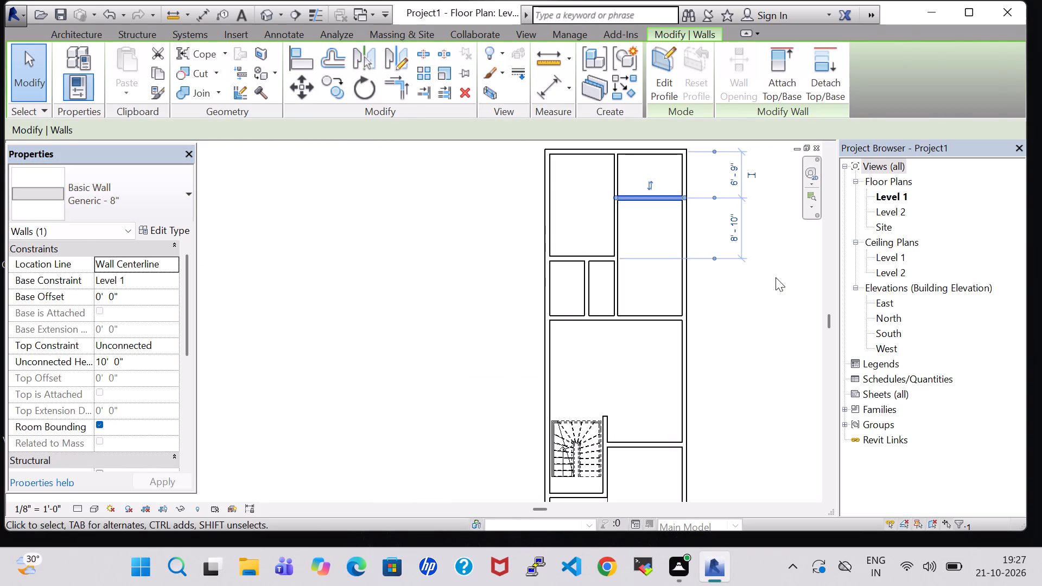
pyautogui.click(776, 277)
pyautogui.click(643, 196)
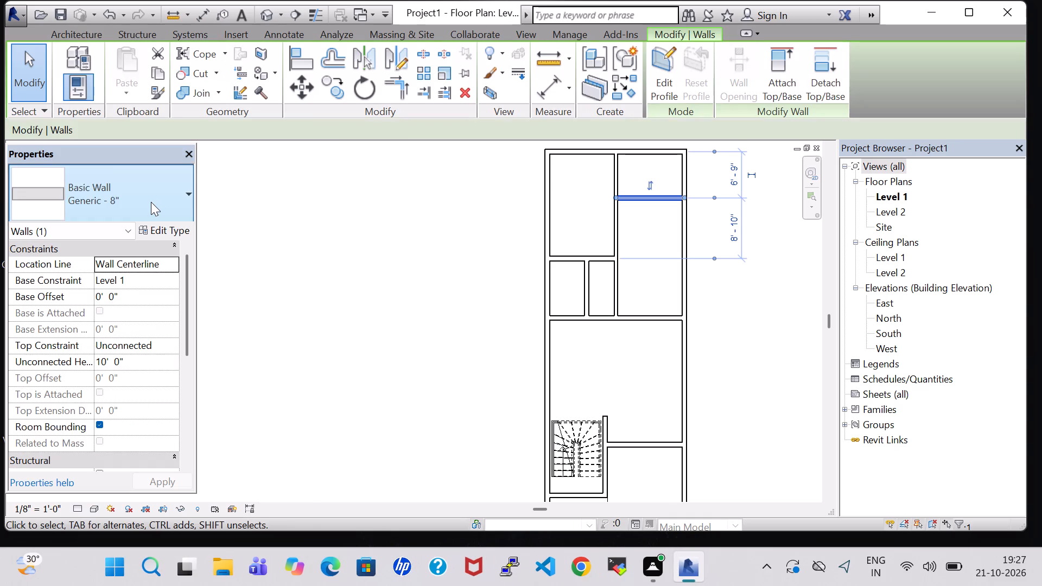
pyautogui.click(151, 202)
pyautogui.click(103, 577)
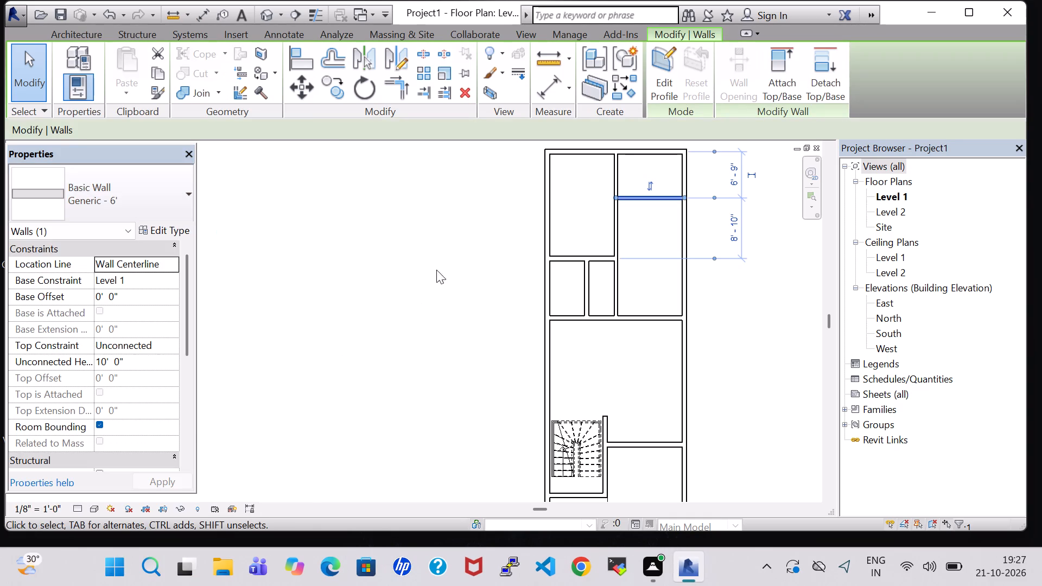
# Change the northwest room's south wall and the partition between the two small rooms below it to Generic - 6'.
pyautogui.click(573, 259)
pyautogui.click(153, 208)
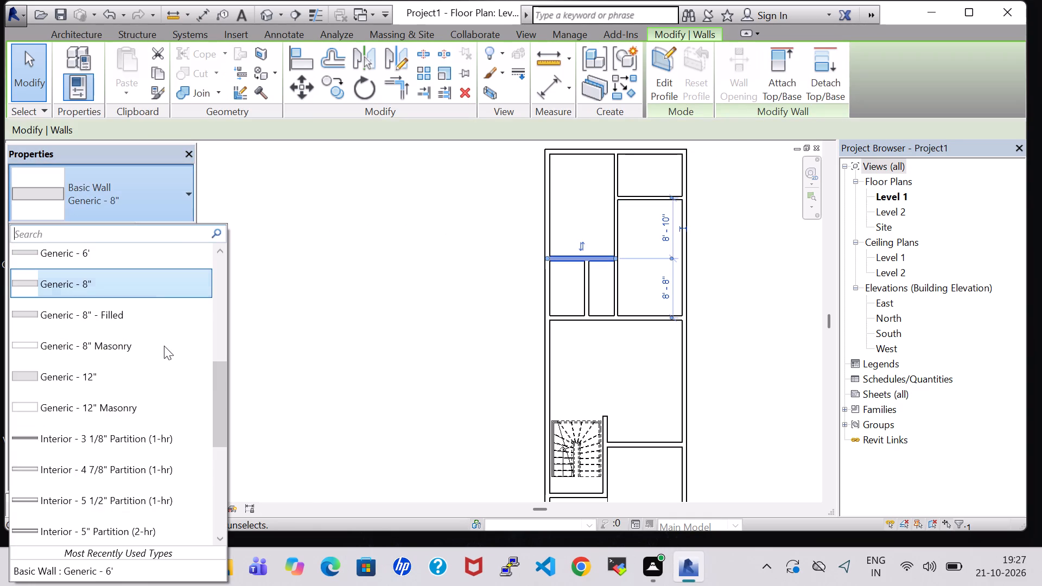
pyautogui.click(119, 569)
pyautogui.click(591, 290)
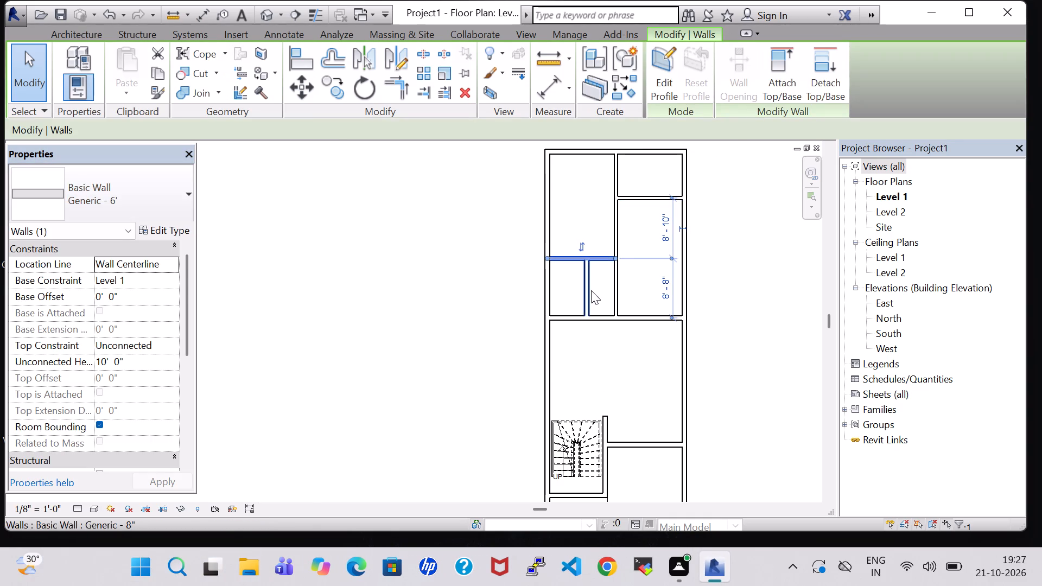
pyautogui.click(106, 189)
pyautogui.click(99, 571)
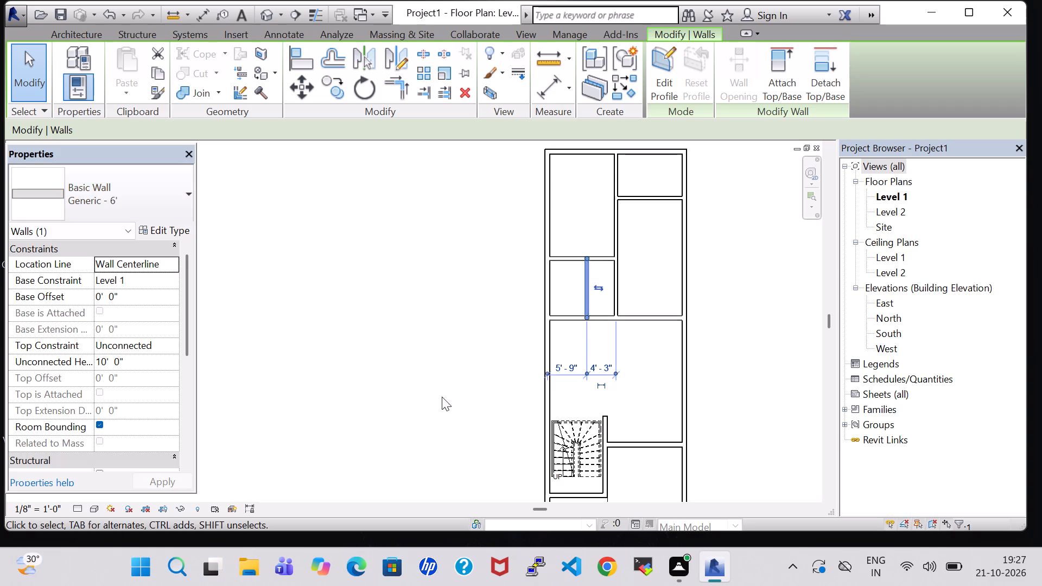
# Change the full-width wall south of the small rooms and the east-west wall east of the stair to Generic - 6'.
pyautogui.click(564, 318)
pyautogui.click(142, 217)
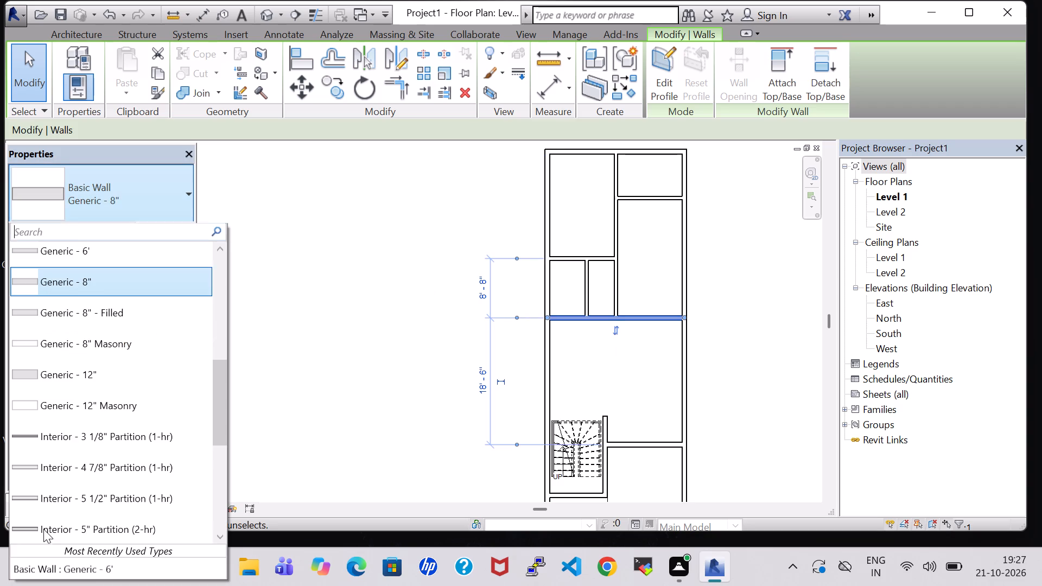
pyautogui.click(56, 571)
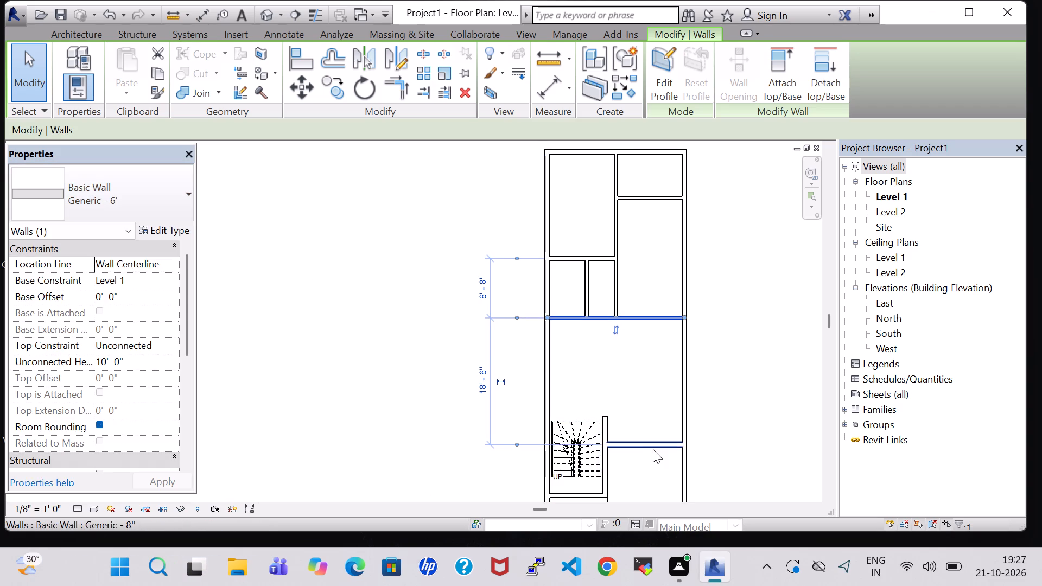
pyautogui.click(653, 449)
pyautogui.click(157, 169)
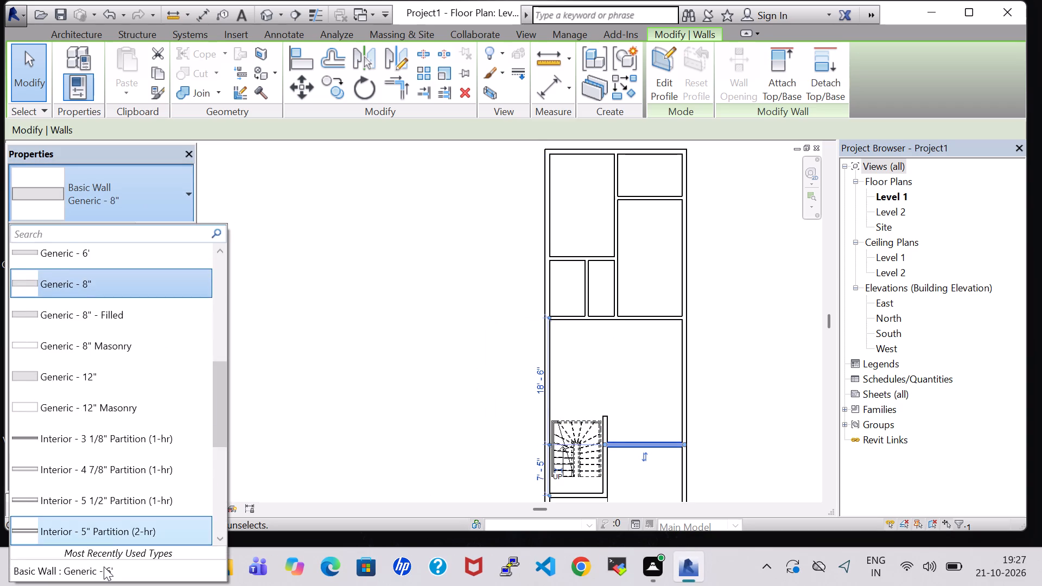
pyautogui.click(104, 566)
# Change the wall south of the stair and the north-south wall beside the stair to Generic - 6'.
pyautogui.moveTo(719, 433); pyautogui.dragTo(759, 300, button='middle')
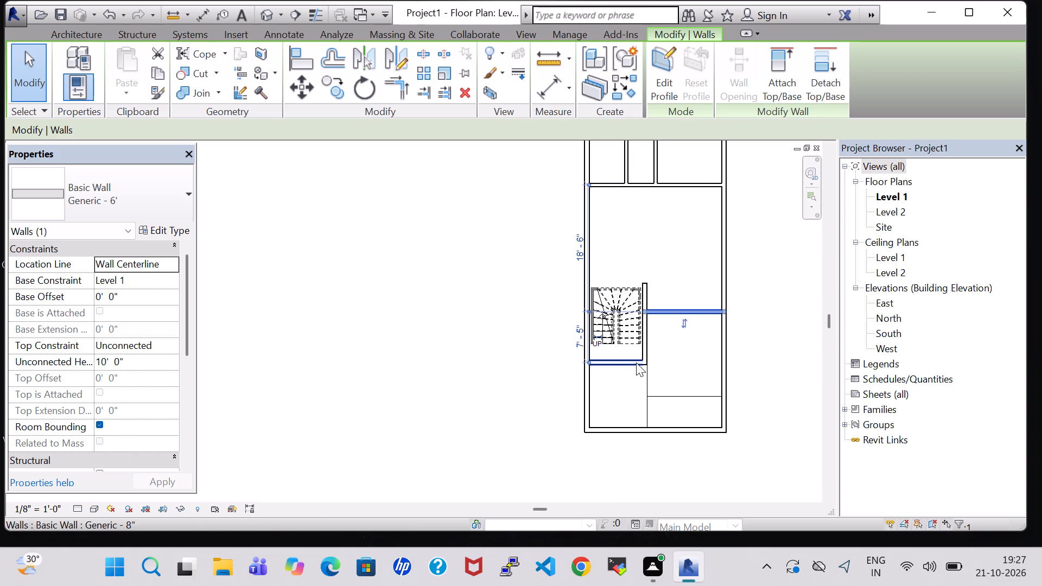
pyautogui.click(636, 364)
pyautogui.click(122, 198)
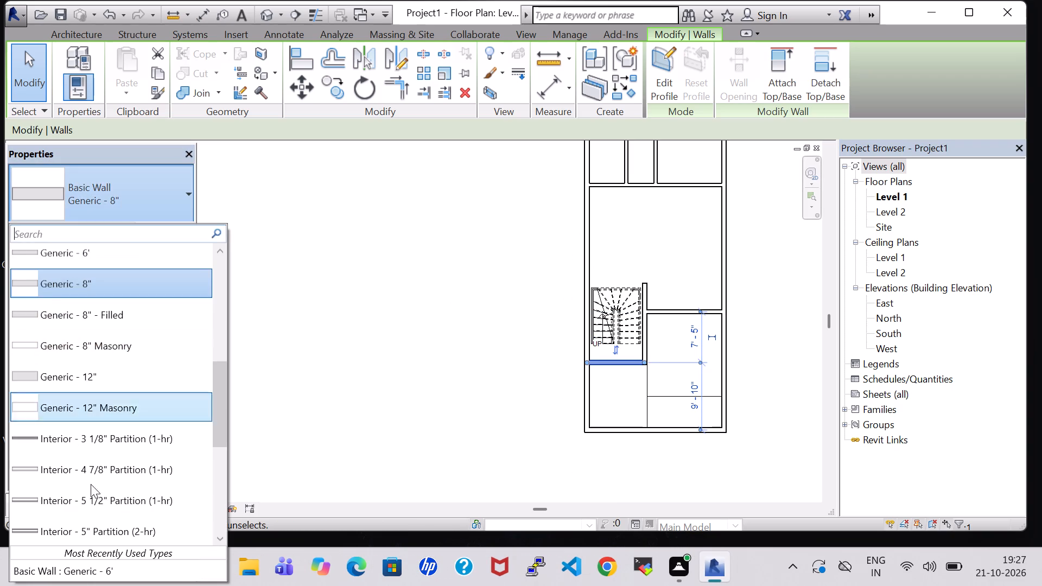
pyautogui.click(78, 578)
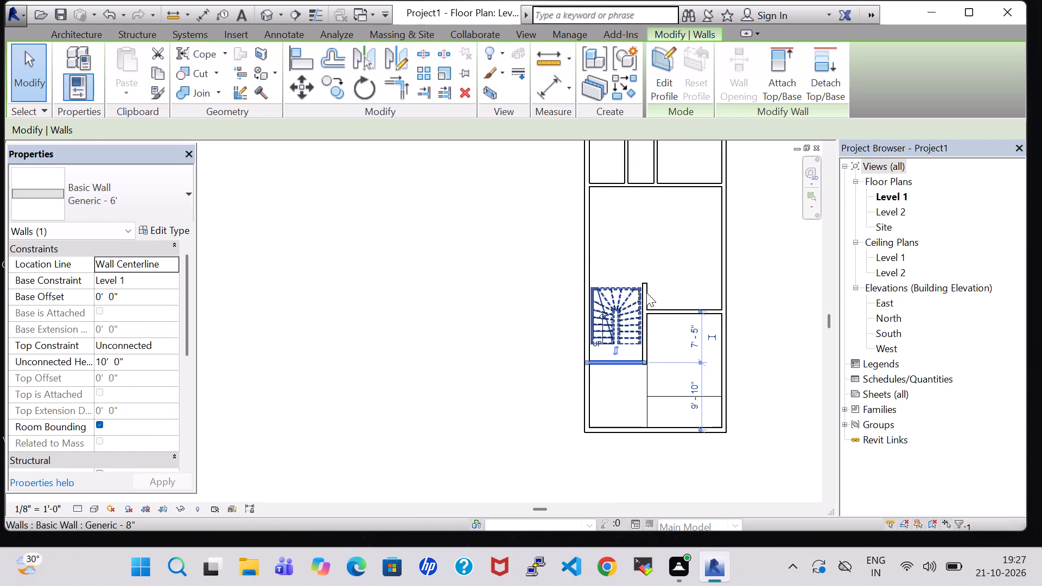
pyautogui.click(646, 292)
pyautogui.click(674, 289)
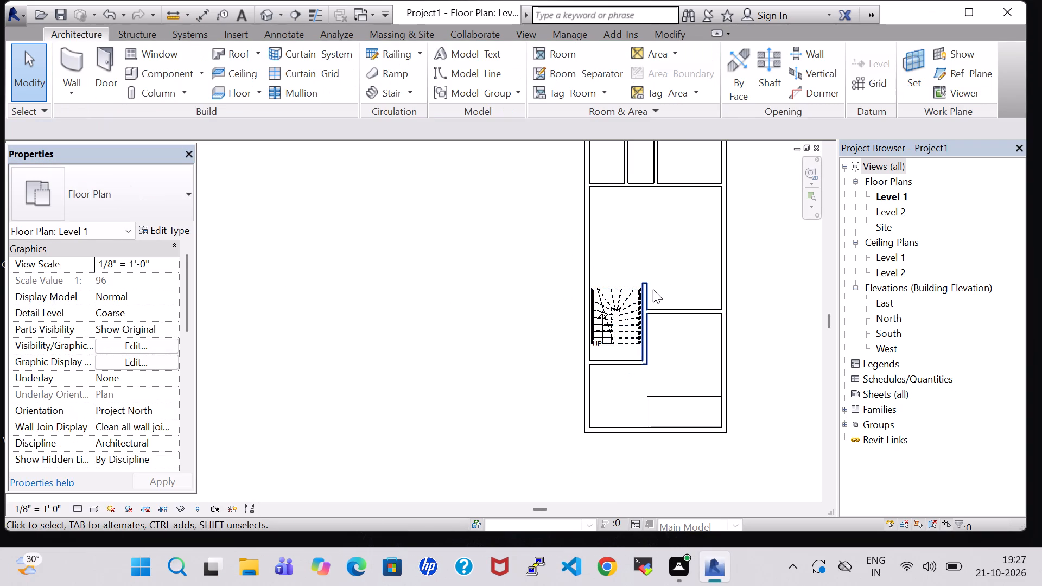
pyautogui.click(653, 289)
pyautogui.click(188, 202)
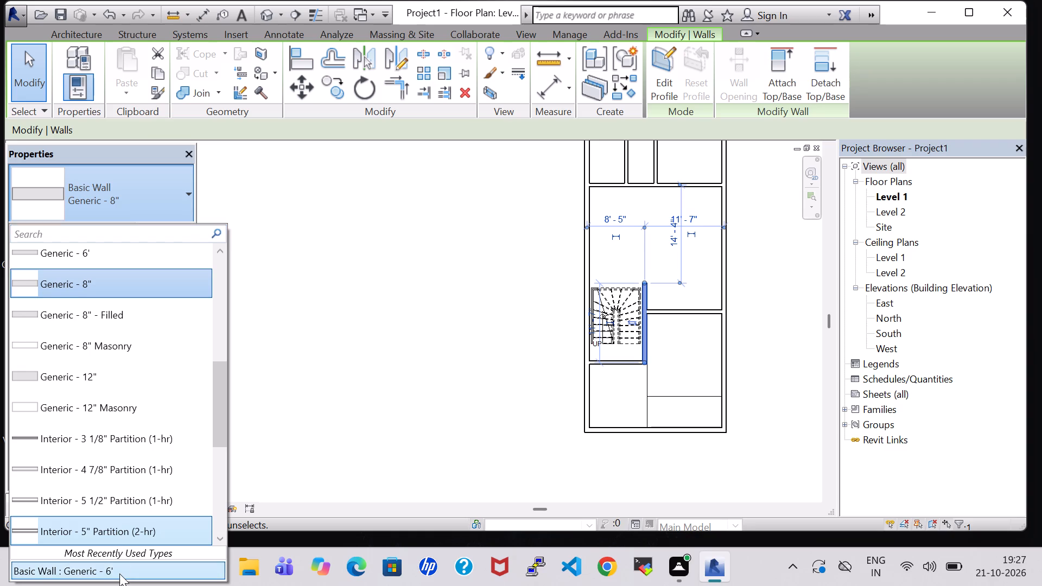
pyautogui.click(119, 574)
pyautogui.click(491, 240)
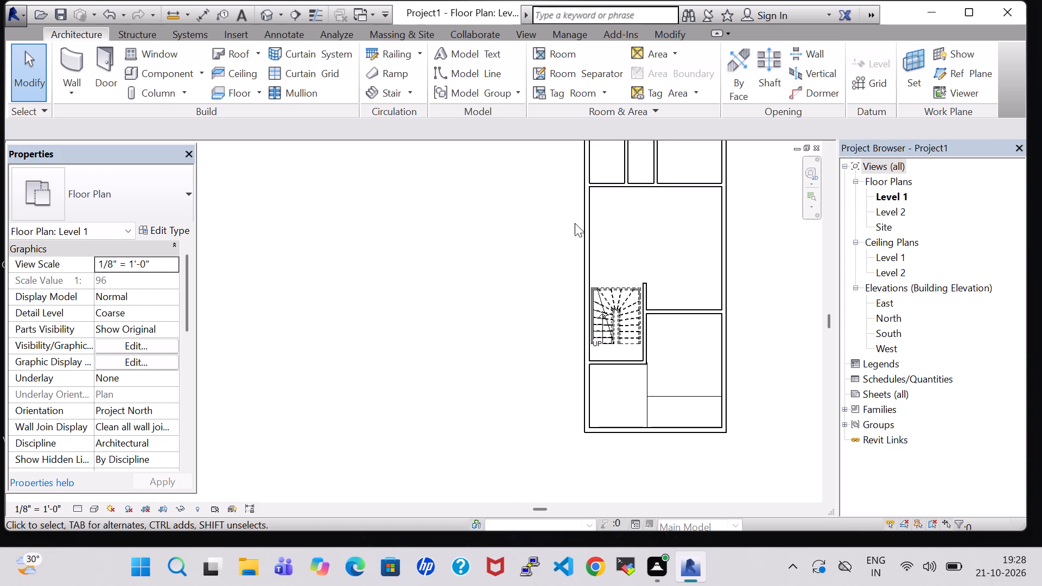
# Place a 30" x 80" Single-Flush door in the small rooms' partition, about 1'-11" from the south wall, swinging into the west room.
pyautogui.moveTo(740, 181); pyautogui.dragTo(743, 328, button='middle')
pyautogui.scroll(-2, 737, 313)
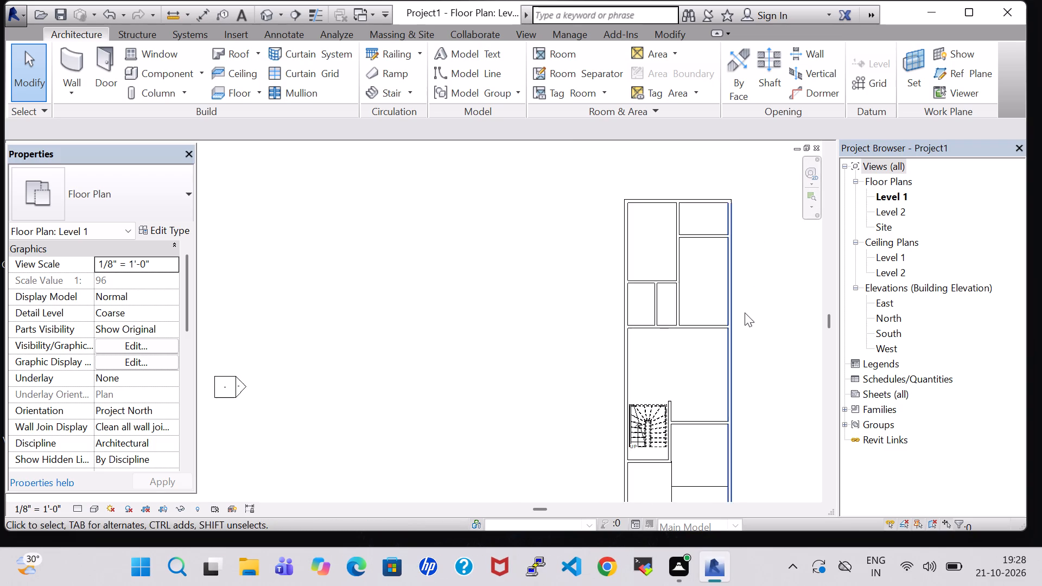
pyautogui.moveTo(792, 309); pyautogui.dragTo(678, 286, button='middle')
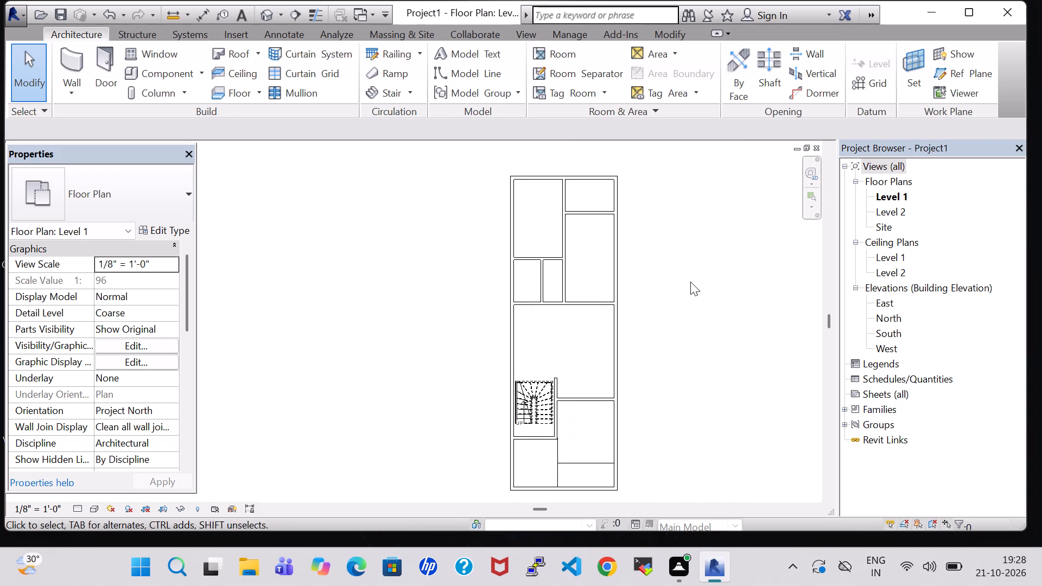
pyautogui.scroll(5, 690, 282)
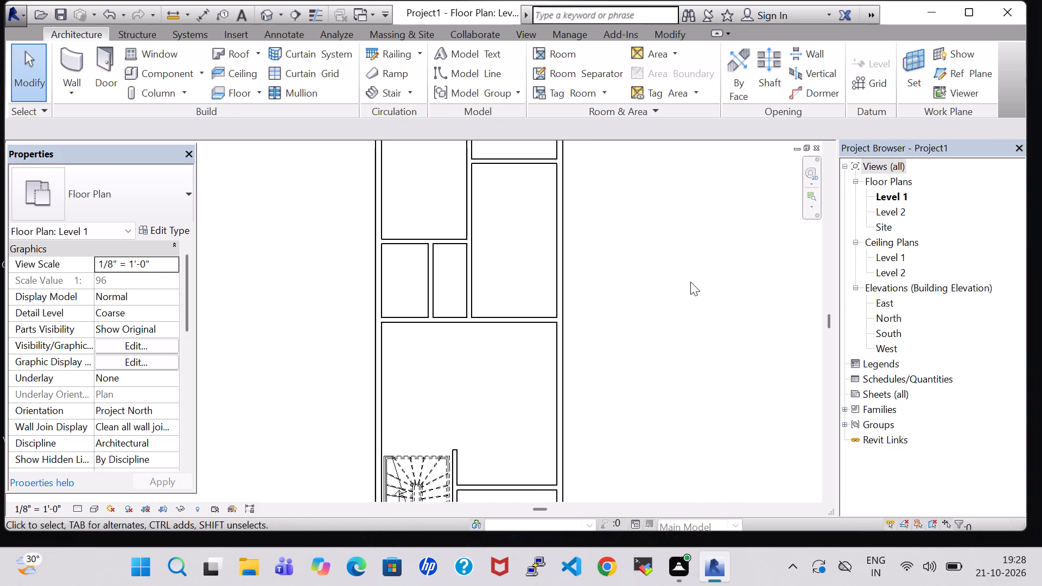
pyautogui.click(114, 74)
pyautogui.click(151, 200)
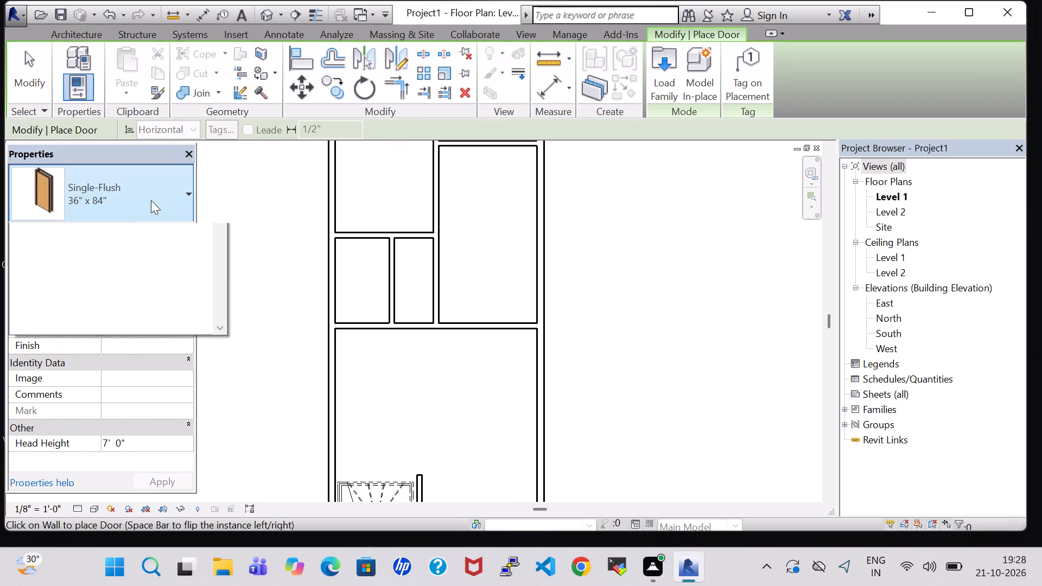
pyautogui.scroll(4, 113, 298)
pyautogui.click(112, 287)
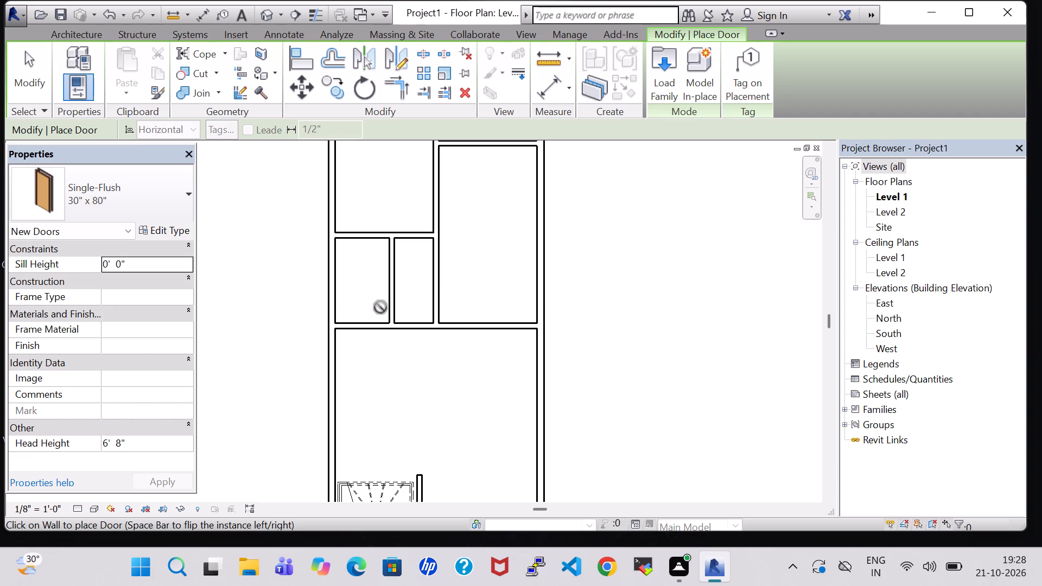
pyautogui.press('space')
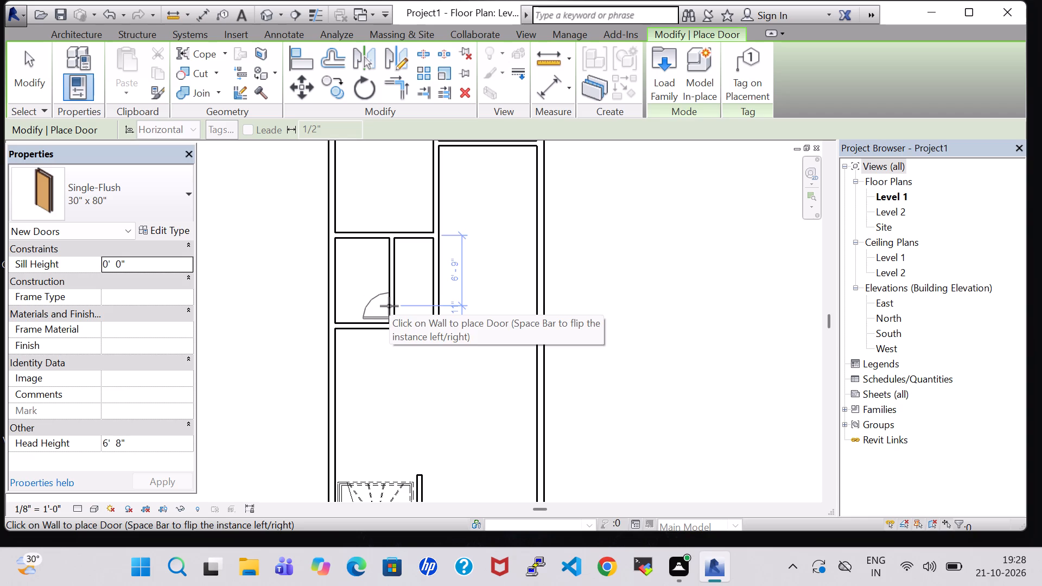
pyautogui.click(389, 306)
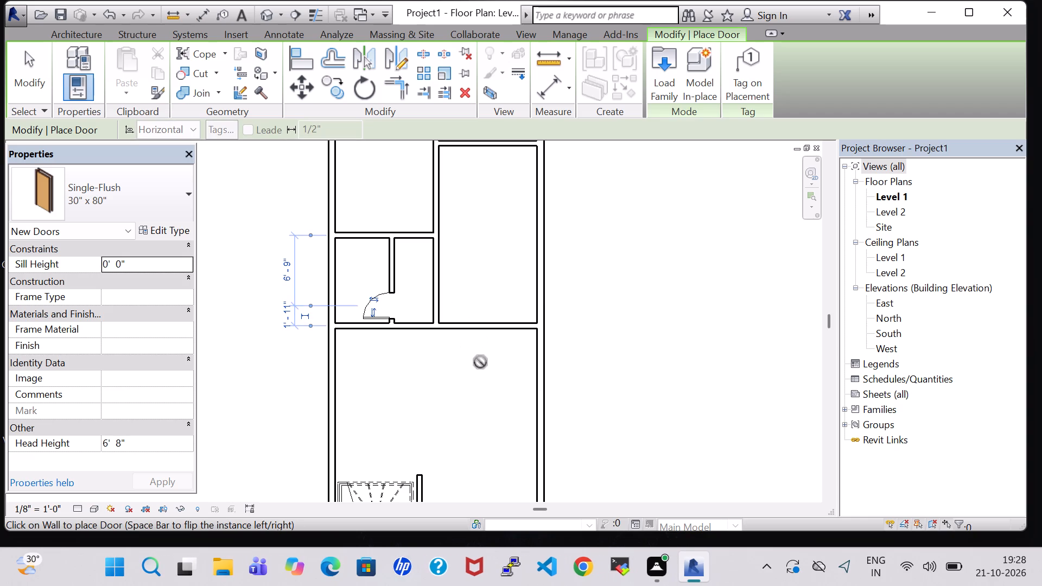
pyautogui.press('Escape')
pyautogui.press('Escape')
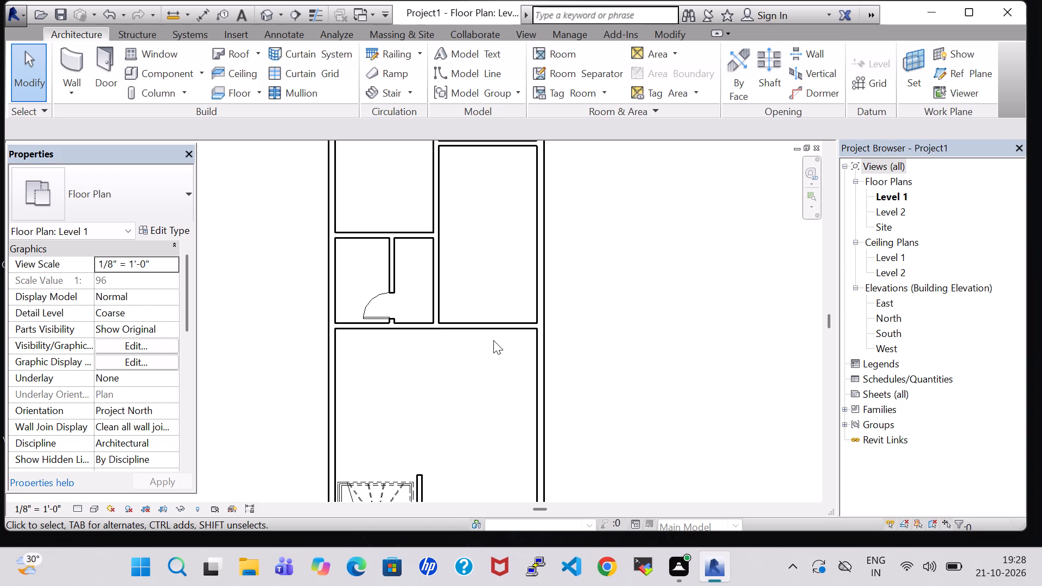
# Split the full-width wall with a gap at both sides of the eastern small room and delete the segment between.
pyautogui.click(672, 28)
pyautogui.click(443, 58)
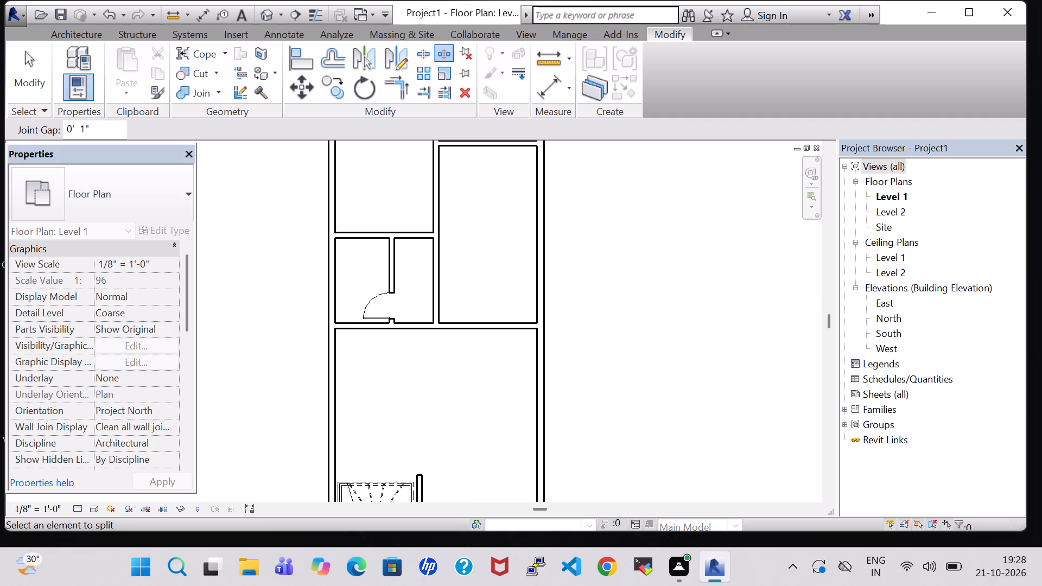
pyautogui.click(434, 328)
pyautogui.click(396, 328)
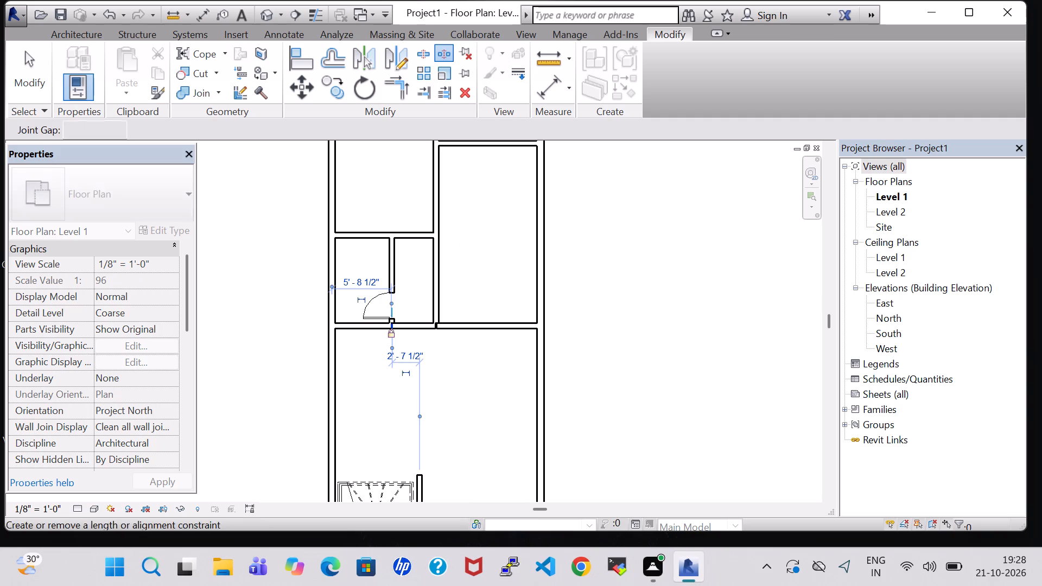
pyautogui.press('Escape')
pyautogui.press('Escape')
pyautogui.click(415, 331)
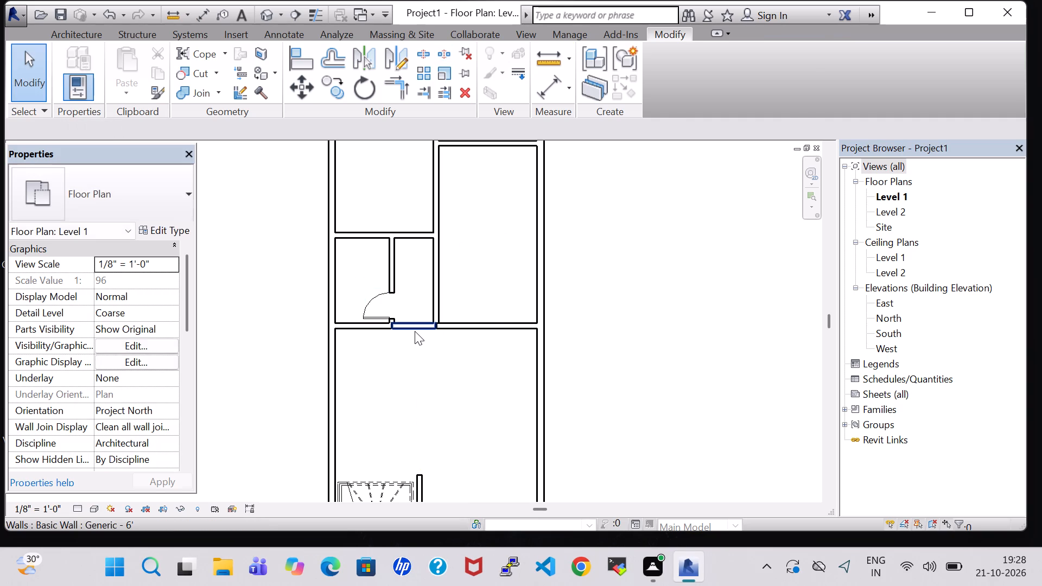
pyautogui.press('Delete')
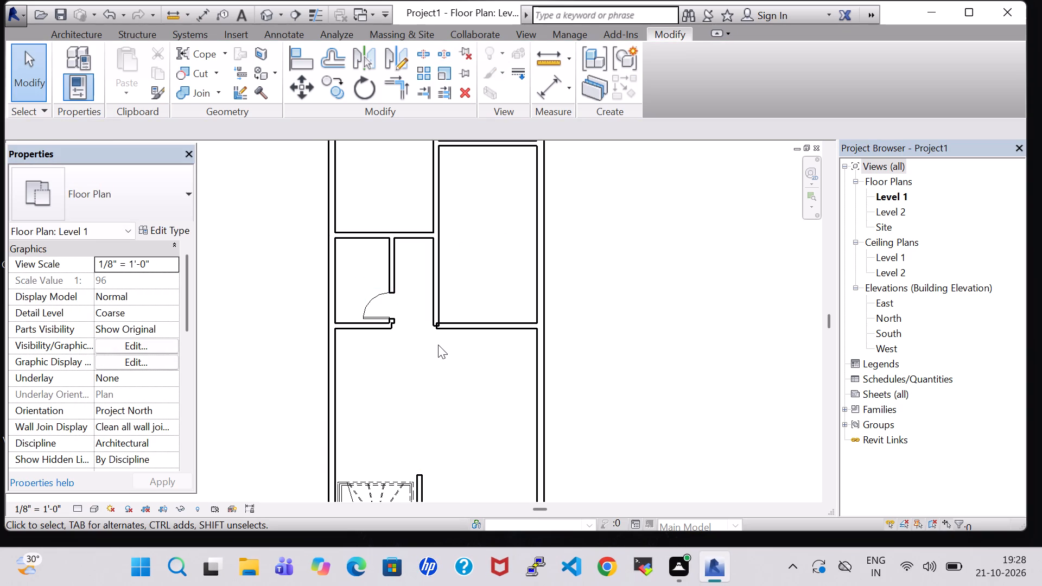
pyautogui.scroll(6, 436, 345)
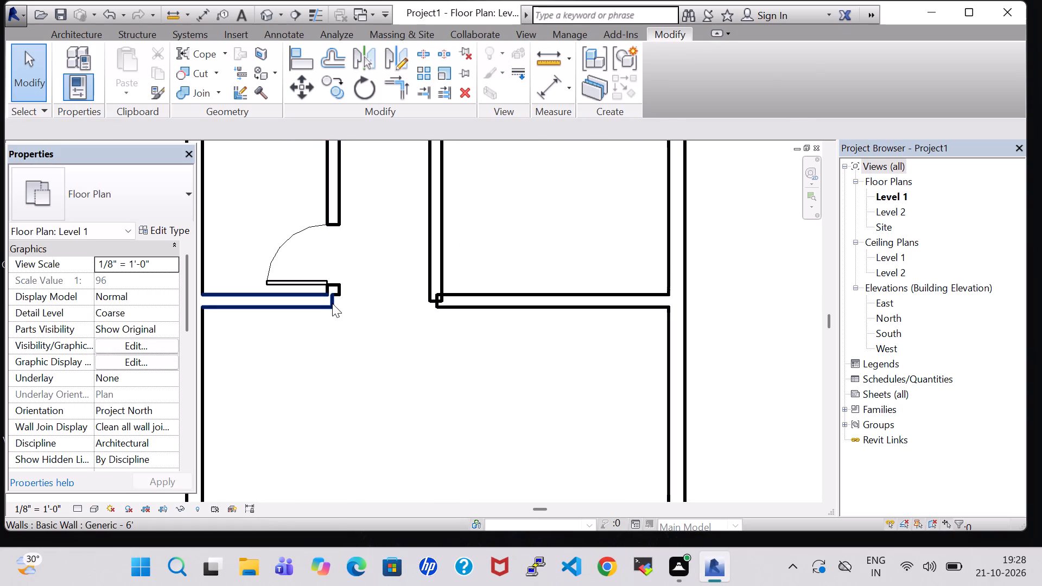
# Nudge the wall ends on both sides of the opening south of the small rooms so both corners close cleanly.
pyautogui.click(332, 304)
pyautogui.press('Right')
pyautogui.press('Right')
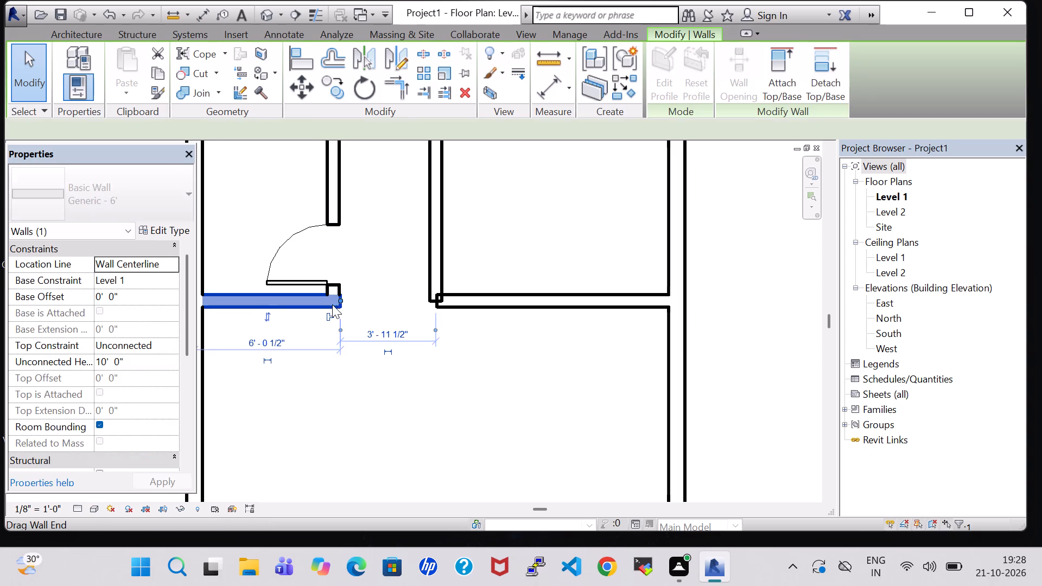
pyautogui.click(367, 363)
pyautogui.scroll(-4, 379, 331)
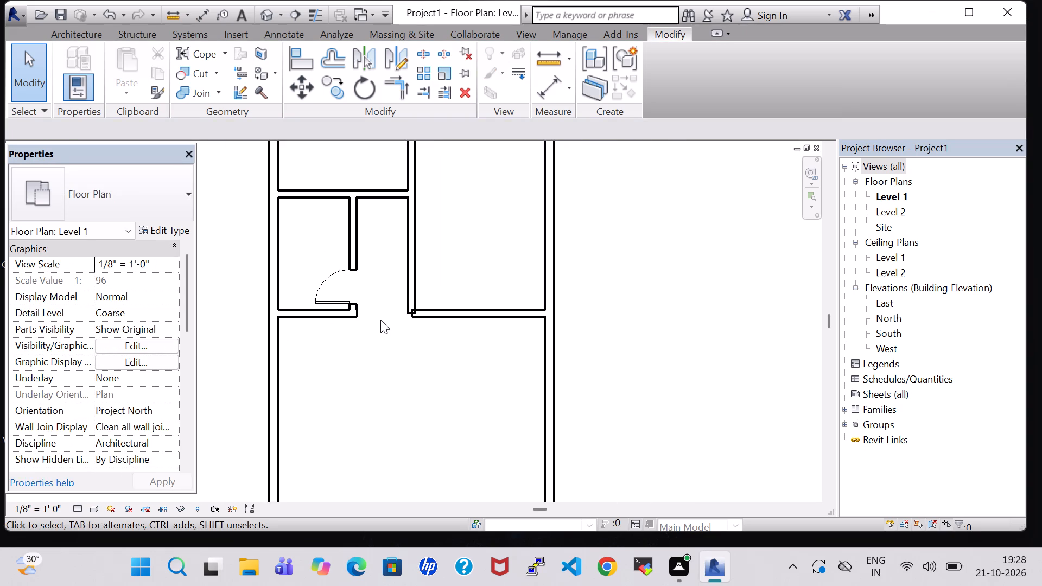
pyautogui.click(412, 301)
pyautogui.press('Down')
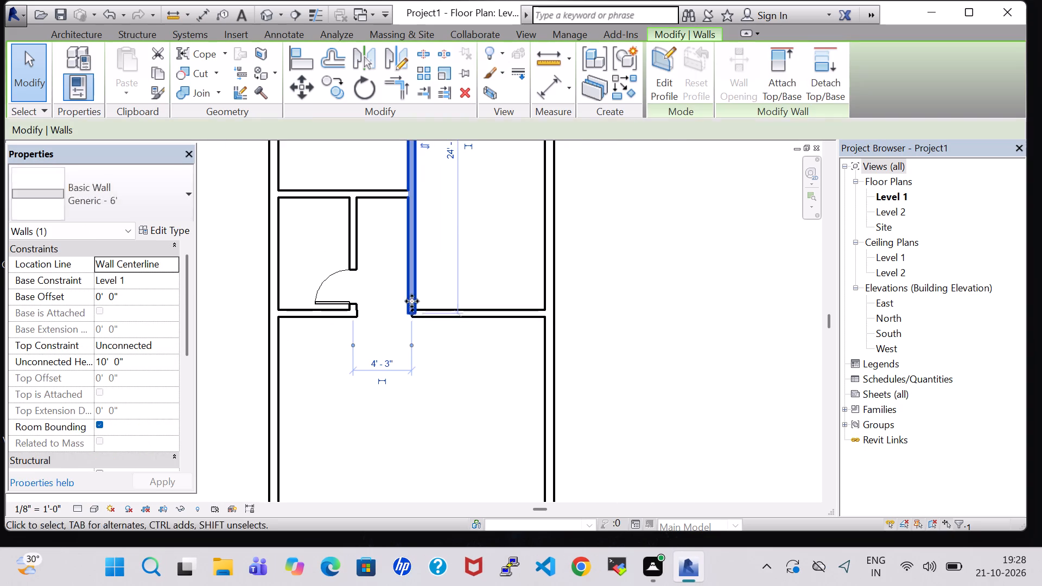
pyautogui.click(426, 333)
pyautogui.click(425, 314)
pyautogui.press('Left')
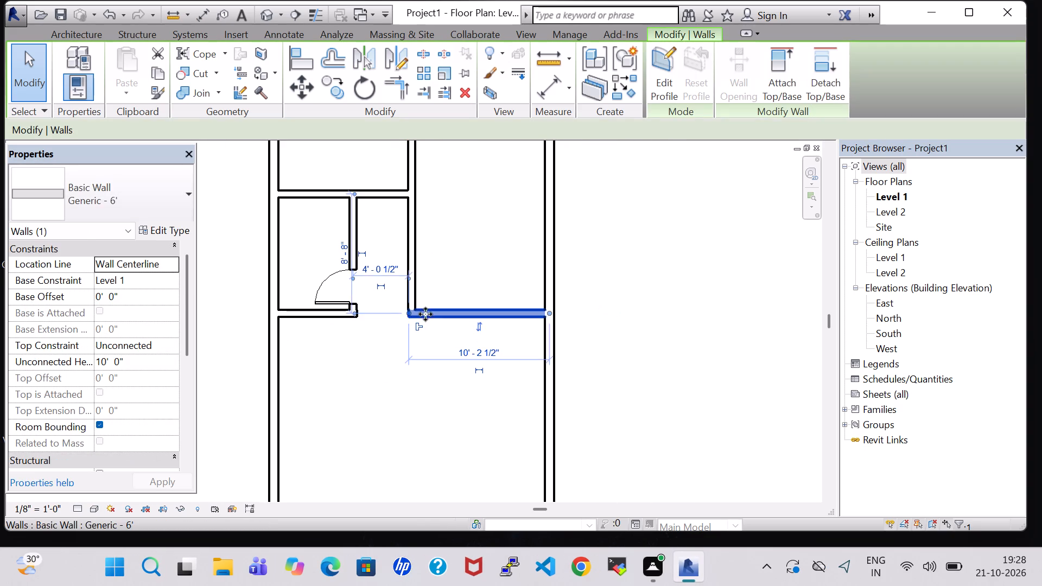
pyautogui.click(507, 271)
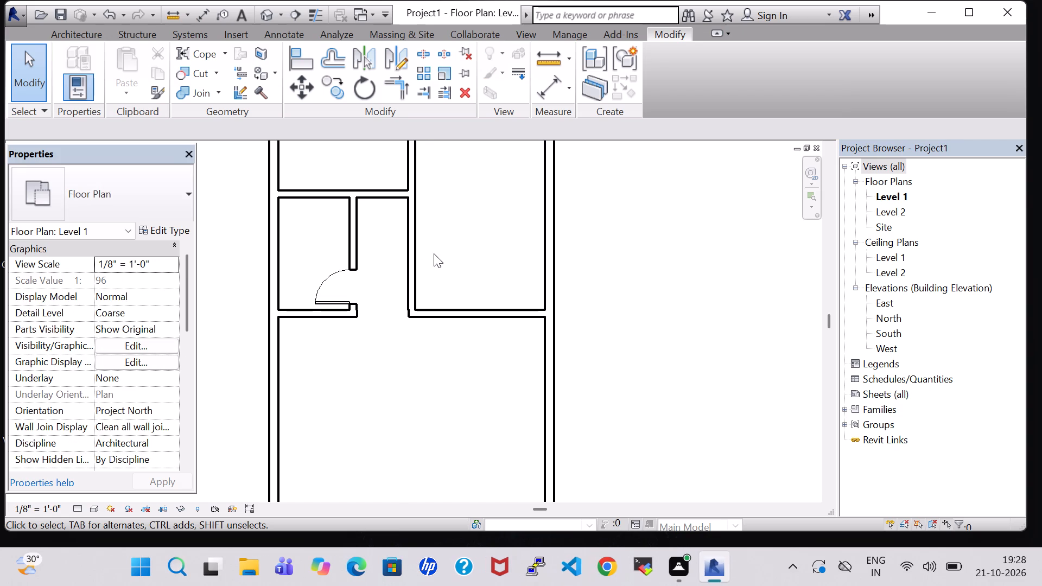
# Split the south wall of the long east room about 3'-8 1/2" from the central north-south wall and delete the western segment.
pyautogui.scroll(-2, 434, 253)
pyautogui.moveTo(438, 246); pyautogui.dragTo(450, 327, button='middle')
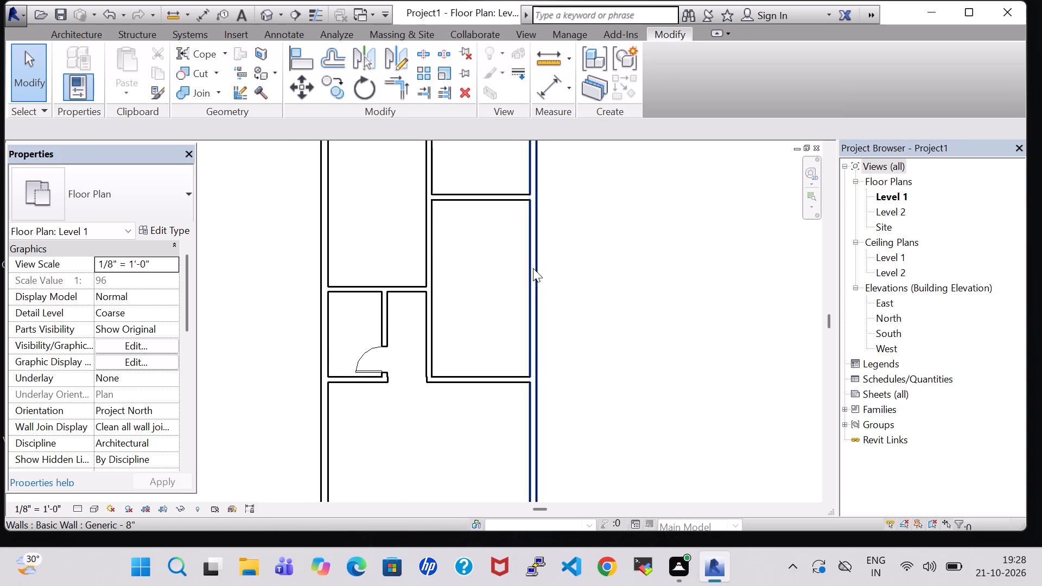
pyautogui.scroll(-3, 532, 271)
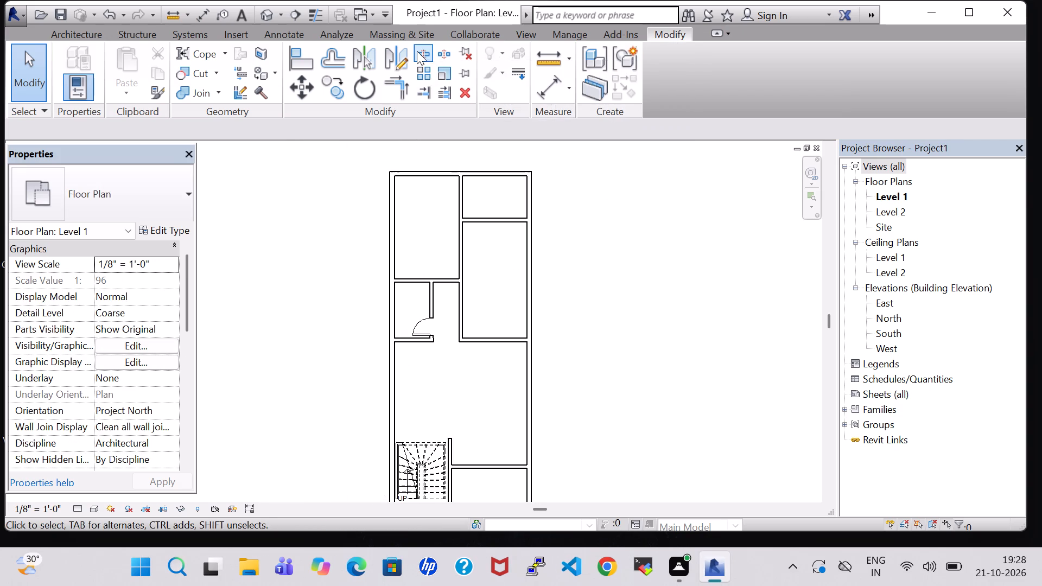
pyautogui.click(417, 51)
pyautogui.click(486, 335)
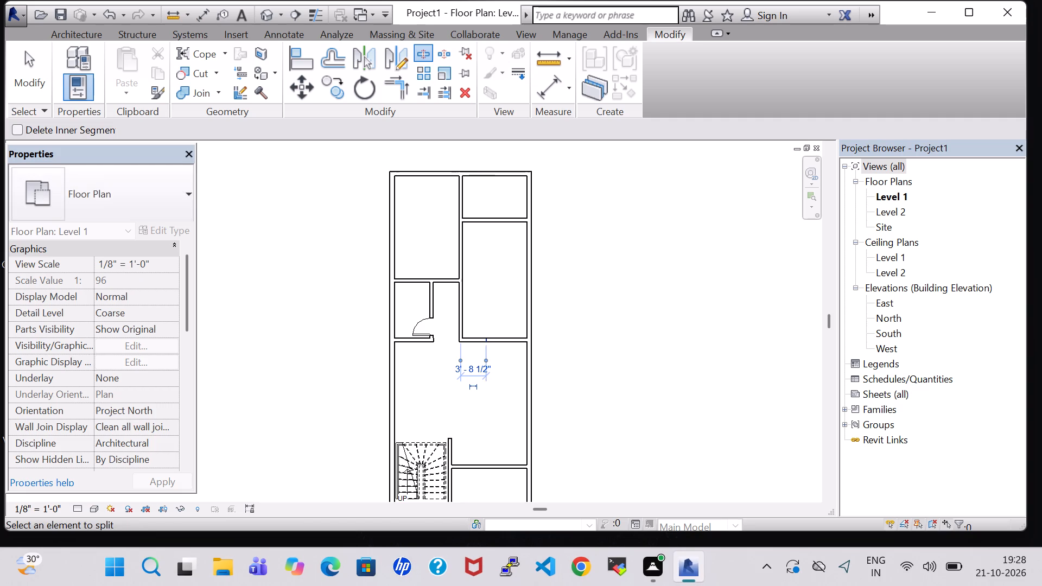
pyautogui.press('Escape')
pyautogui.press('Escape')
pyautogui.click(476, 345)
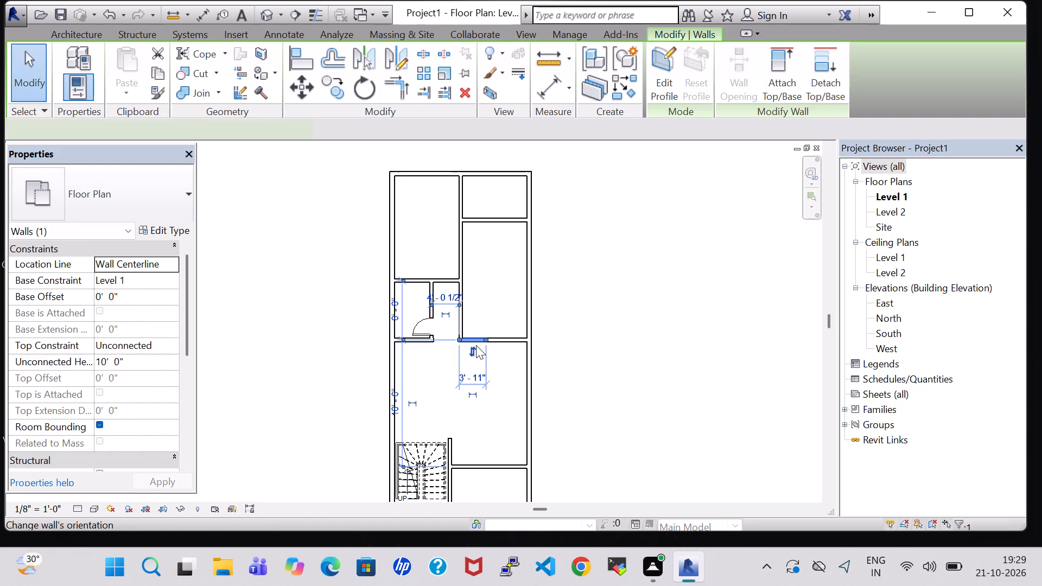
pyautogui.press('Delete')
pyautogui.click(617, 349)
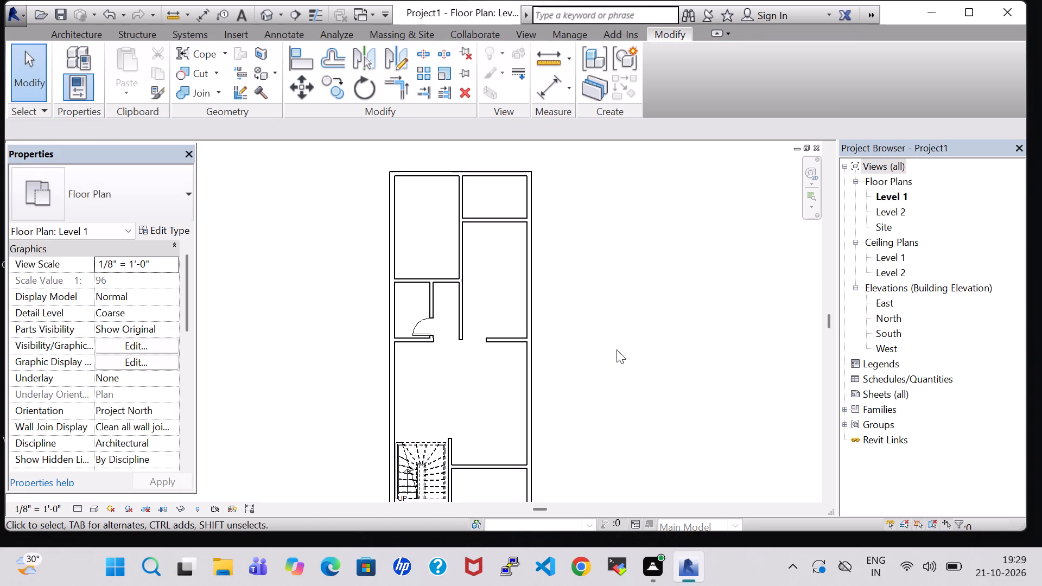
# Split with a gap the wall between the two northeast rooms, about 3'-9" from the north-south wall, and delete its western segment.
pyautogui.scroll(-2, 622, 349)
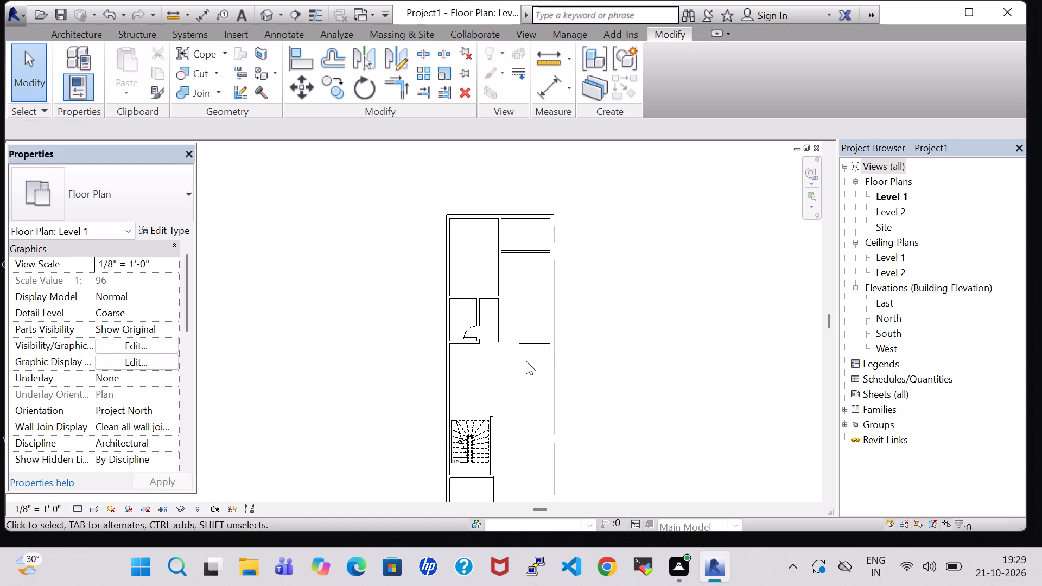
pyautogui.moveTo(594, 278); pyautogui.dragTo(593, 346, button='middle')
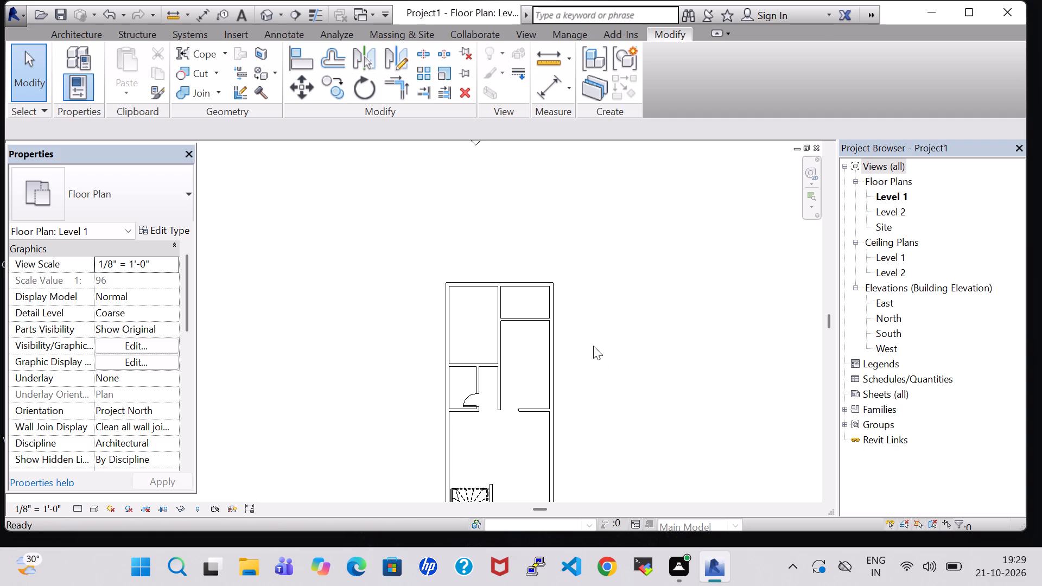
pyautogui.click(437, 54)
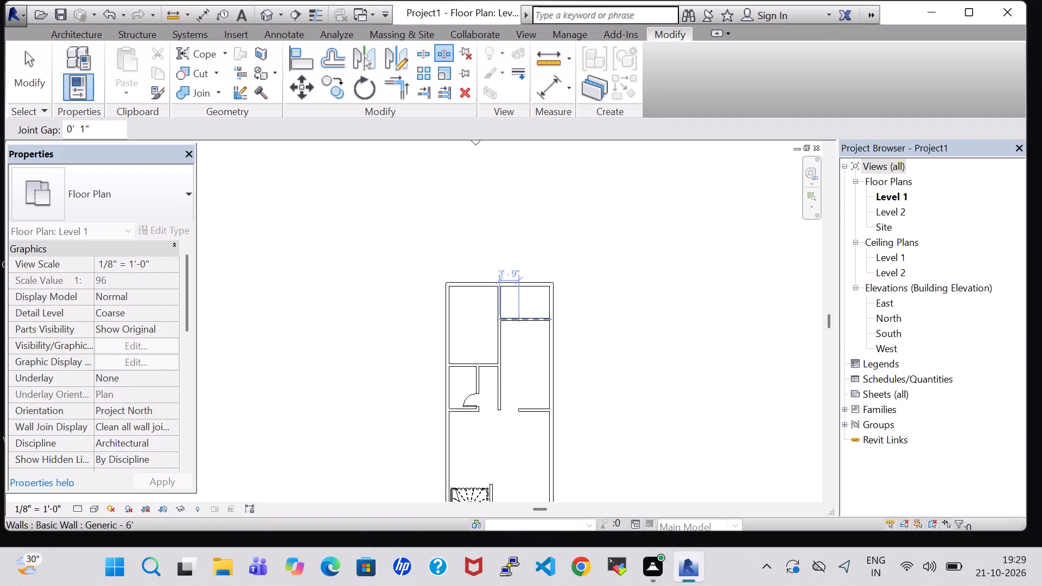
pyautogui.click(519, 317)
pyautogui.press('Escape')
pyautogui.press('Escape')
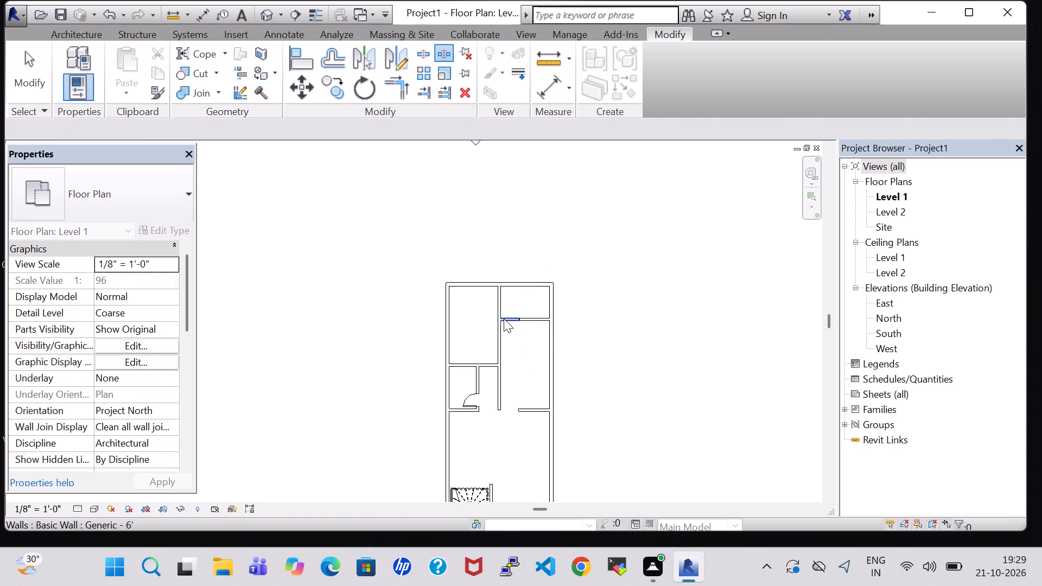
pyautogui.click(504, 319)
pyautogui.press('Delete')
pyautogui.click(615, 353)
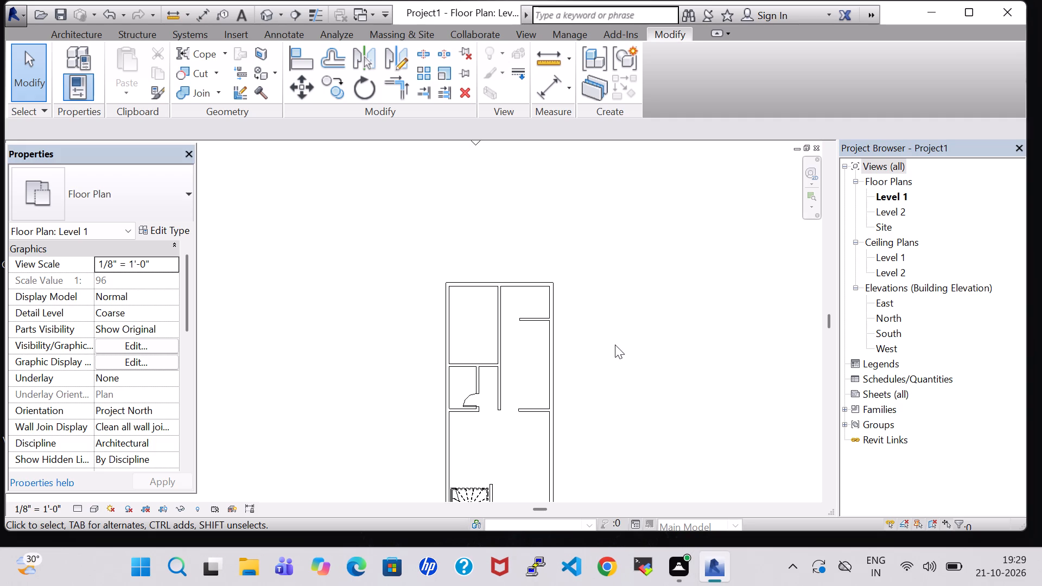
# Place a 34" x 84" Single-Flush door in the northwest room's south wall, about 1'-10" from the north-south wall, hinged east and swinging into that room.
pyautogui.click(81, 41)
pyautogui.click(94, 72)
pyautogui.click(121, 190)
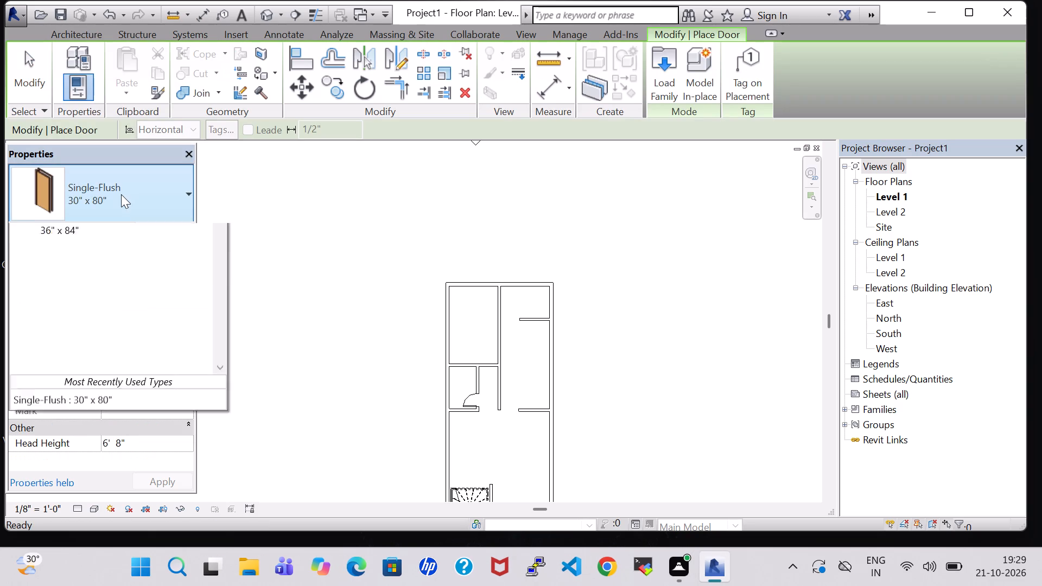
pyautogui.click(116, 370)
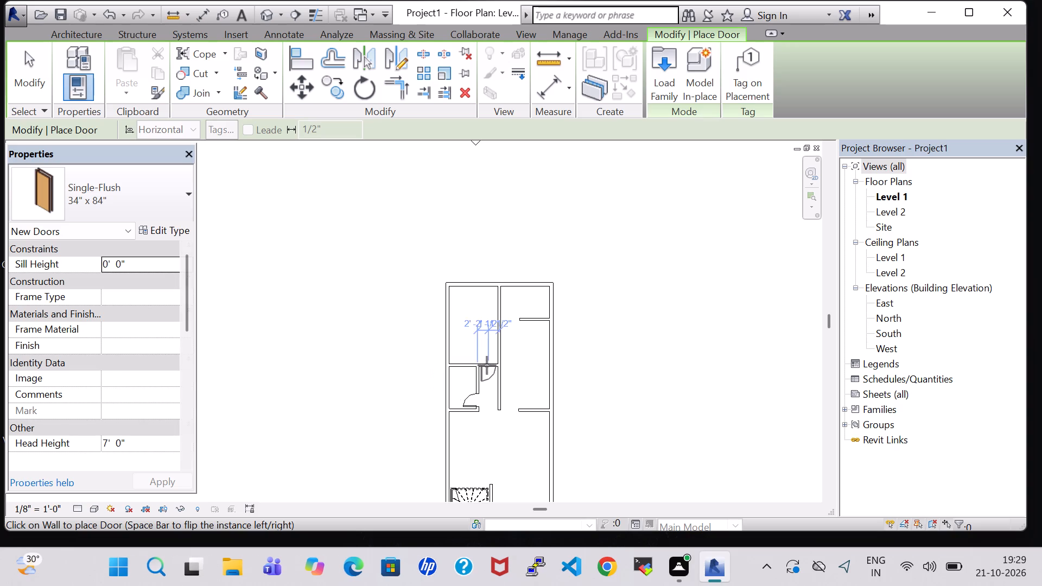
pyautogui.scroll(9, 487, 365)
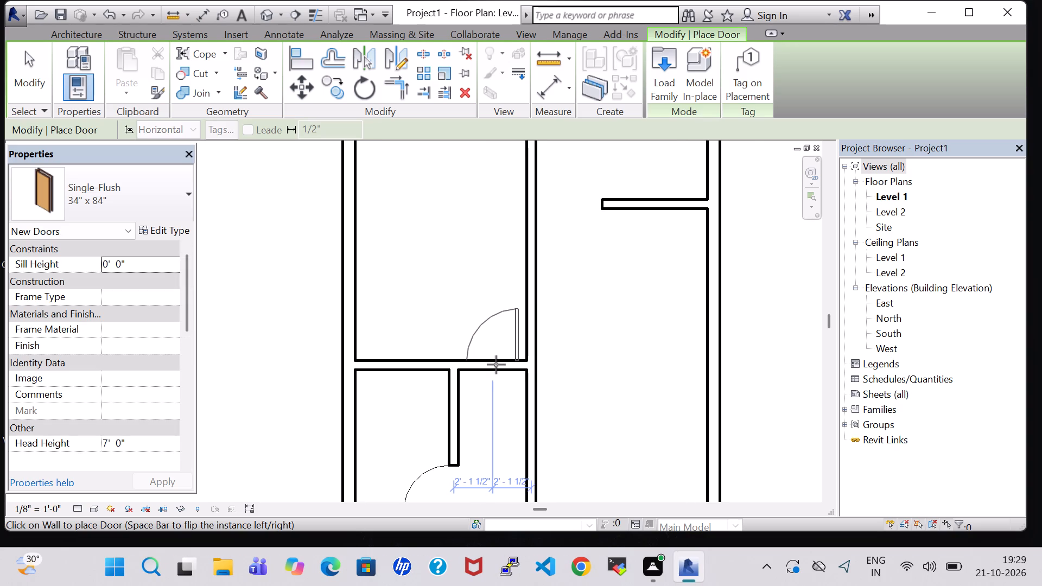
pyautogui.scroll(2, 496, 365)
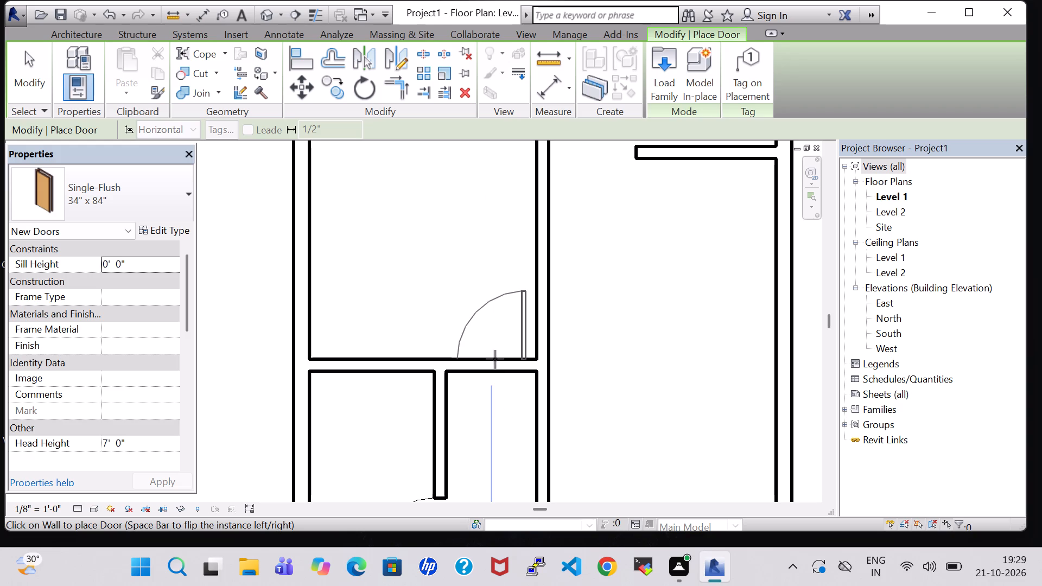
pyautogui.click(498, 360)
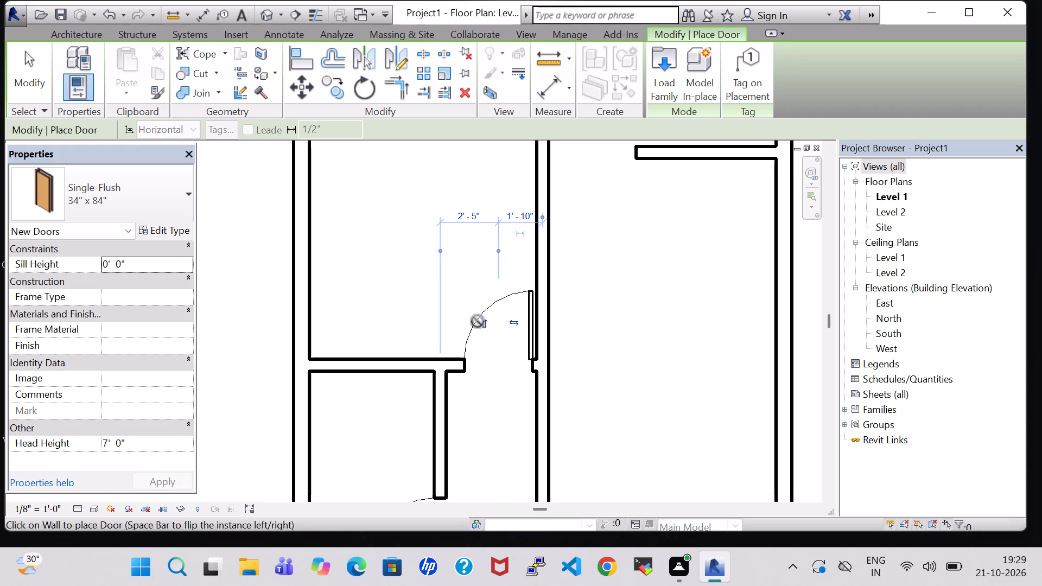
pyautogui.press('Escape')
pyautogui.press('Escape')
# Place a 34" x 84" Single-Flush door in the wall east of the stair, about 2'-0" from the stair wall, hinged west and swinging north.
pyautogui.scroll(-7, 452, 259)
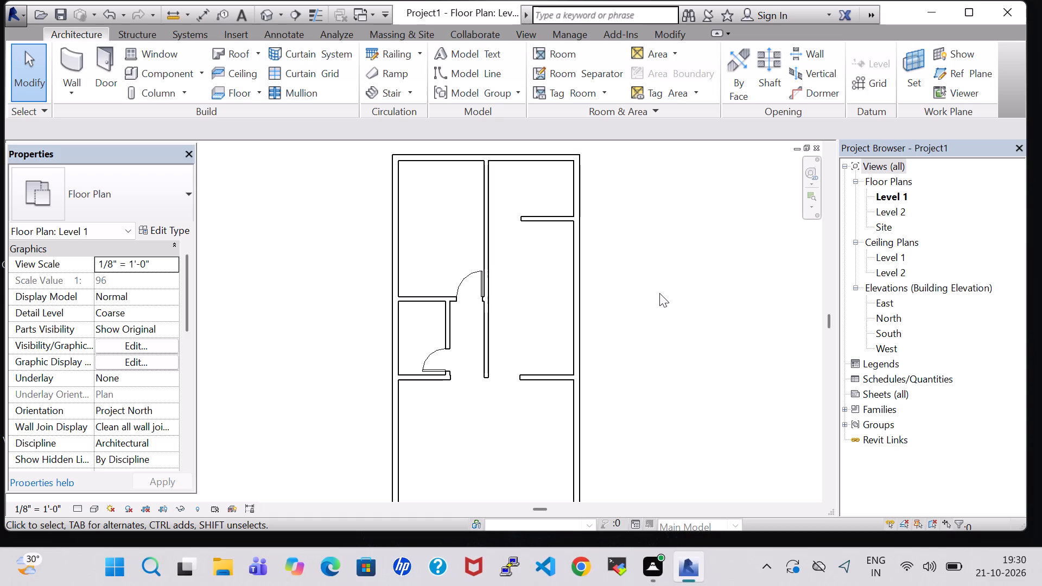
pyautogui.scroll(-2, 608, 283)
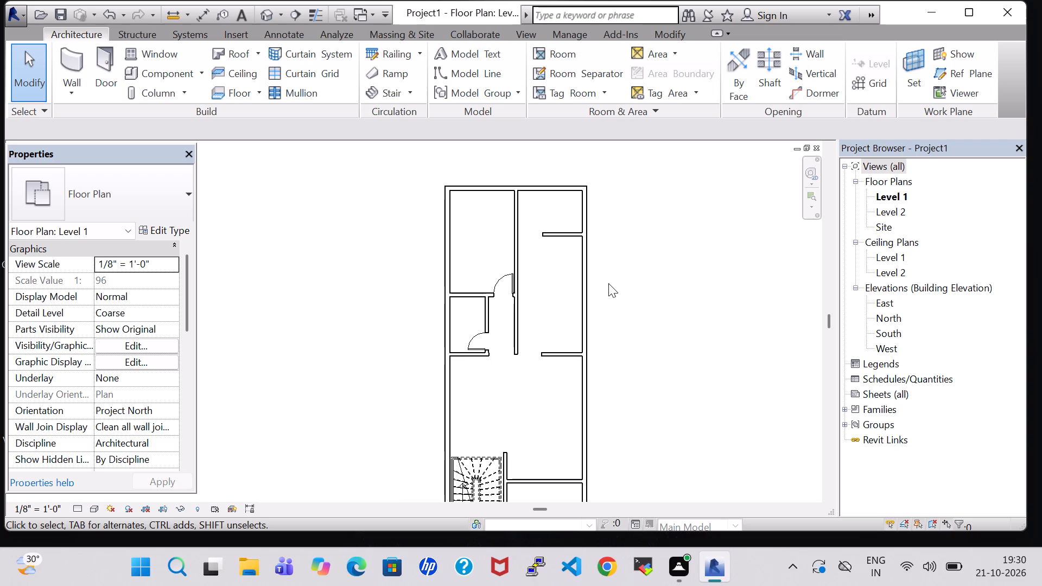
pyautogui.moveTo(719, 362); pyautogui.dragTo(712, 307, button='middle')
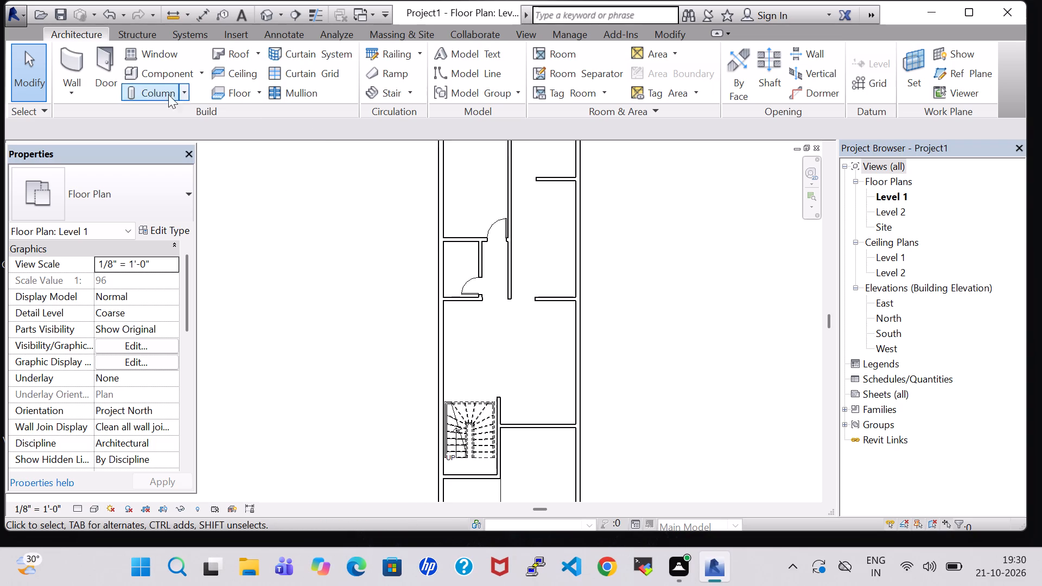
pyautogui.click(93, 69)
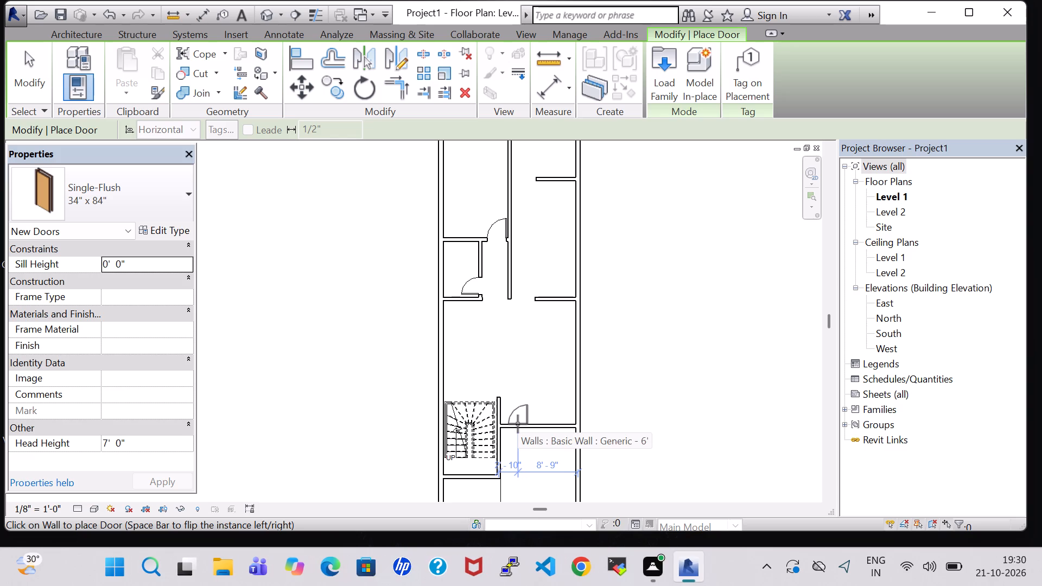
pyautogui.press('space')
pyautogui.scroll(6, 518, 424)
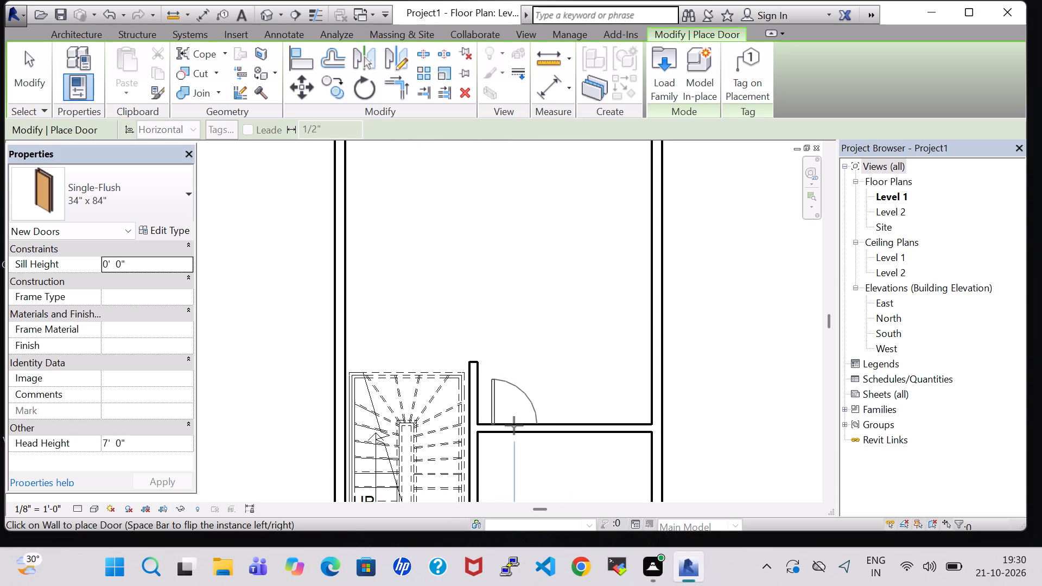
pyautogui.click(505, 423)
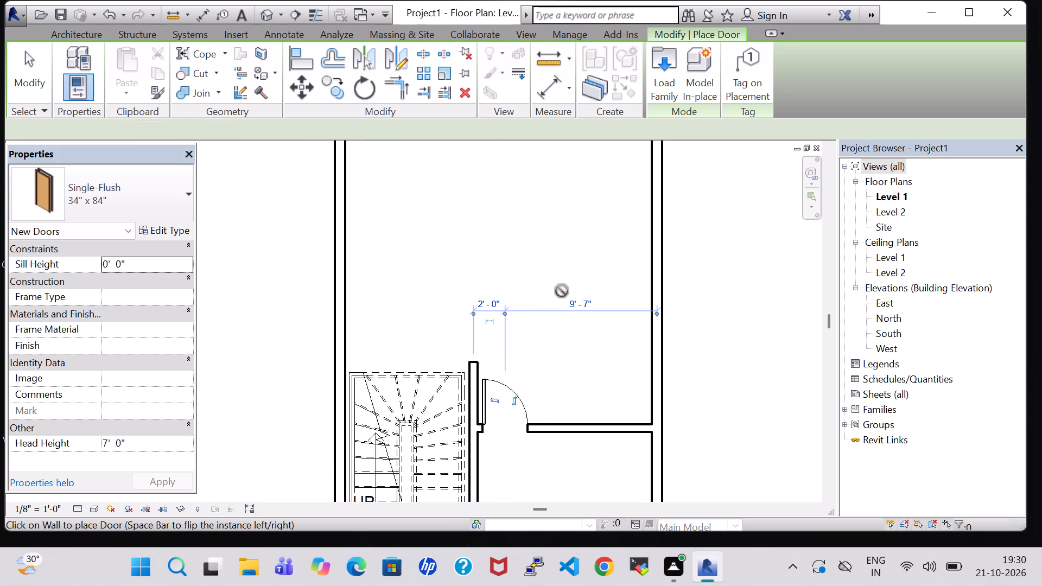
pyautogui.press('Escape')
pyautogui.press('Escape')
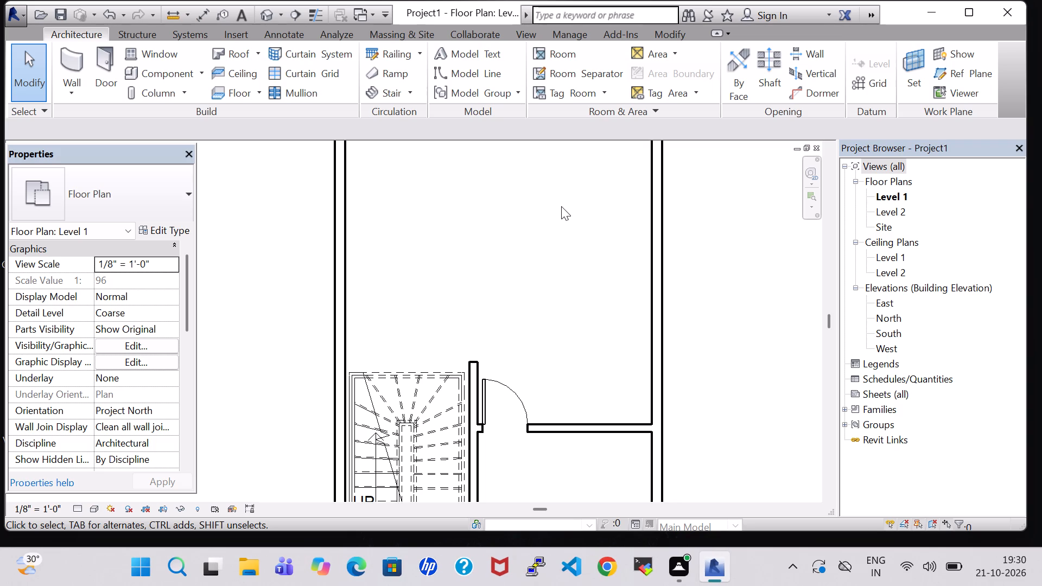
# Load the Casement 3x3 with Trim window family from the Windows folder of the US Imperial library.
pyautogui.scroll(-2, 550, 250)
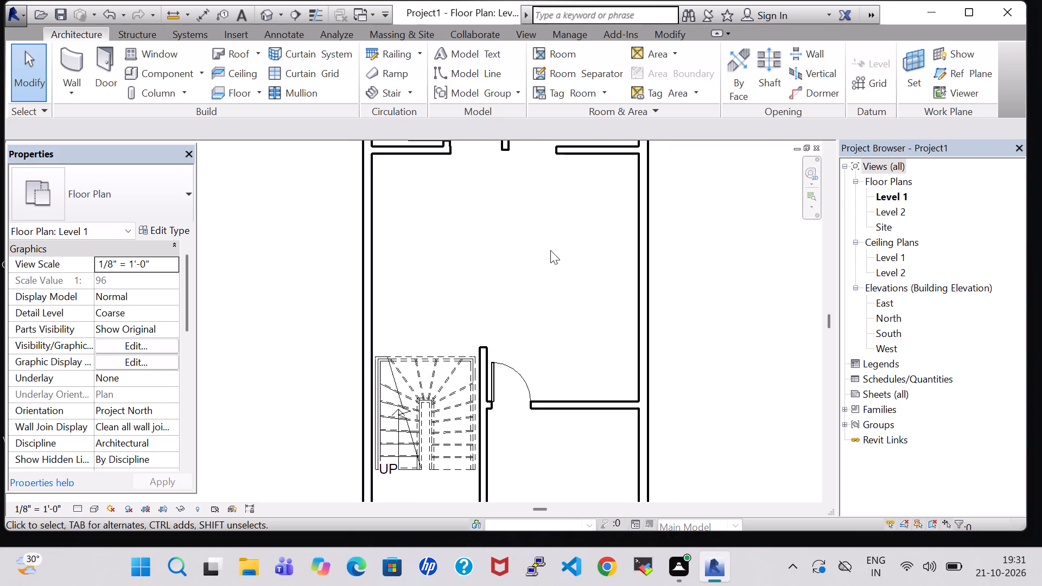
pyautogui.scroll(-2, 550, 250)
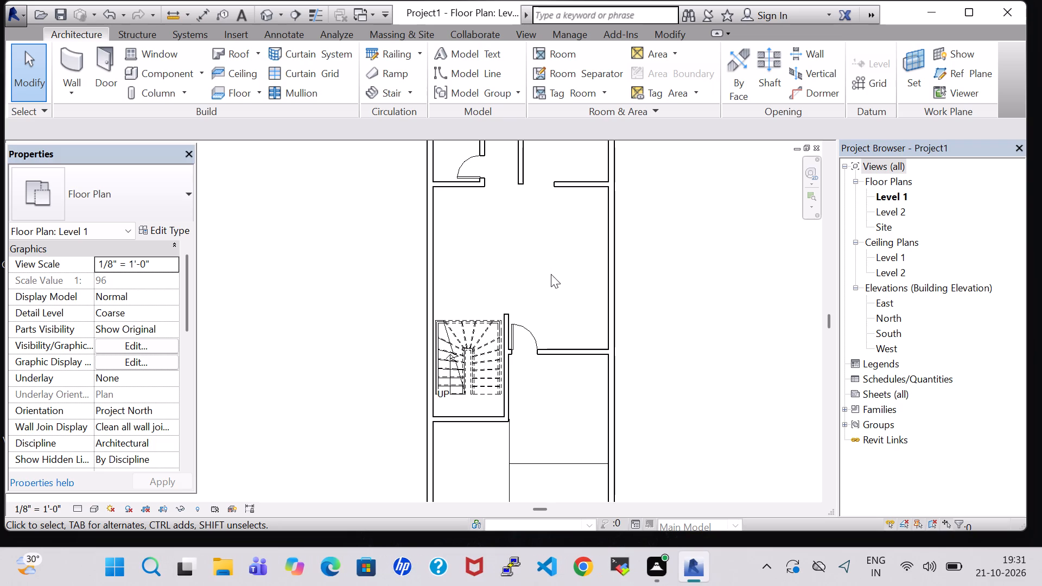
pyautogui.scroll(-2, 547, 280)
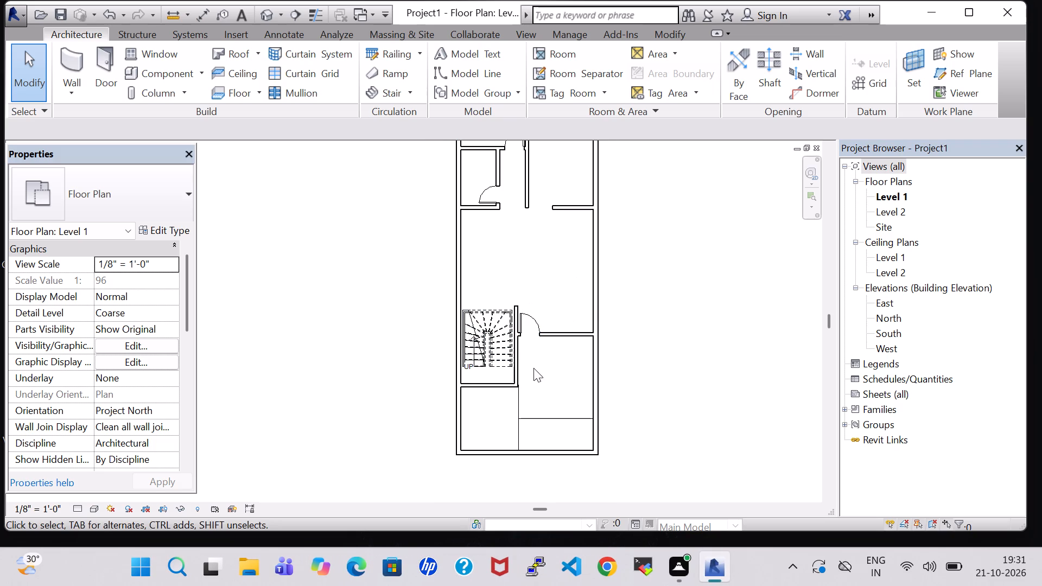
pyautogui.moveTo(550, 280); pyautogui.dragTo(571, 327, button='middle')
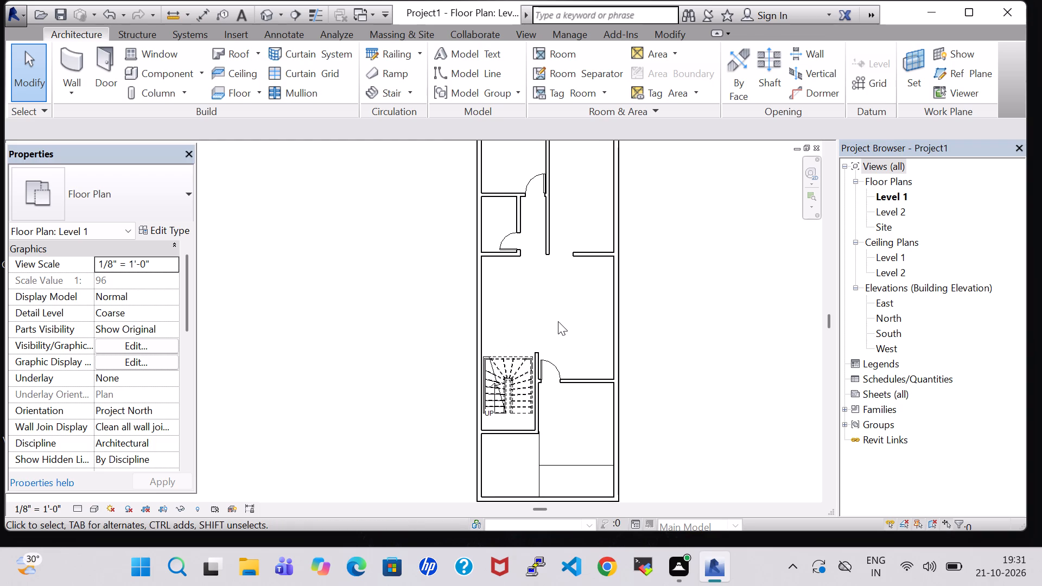
pyautogui.moveTo(558, 308); pyautogui.dragTo(560, 376, button='middle')
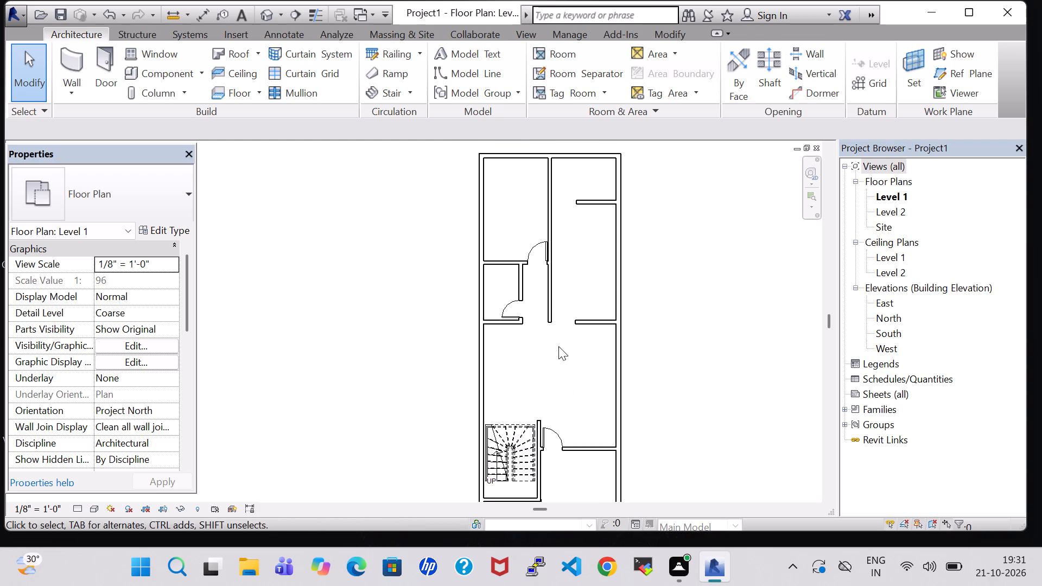
pyautogui.click(163, 50)
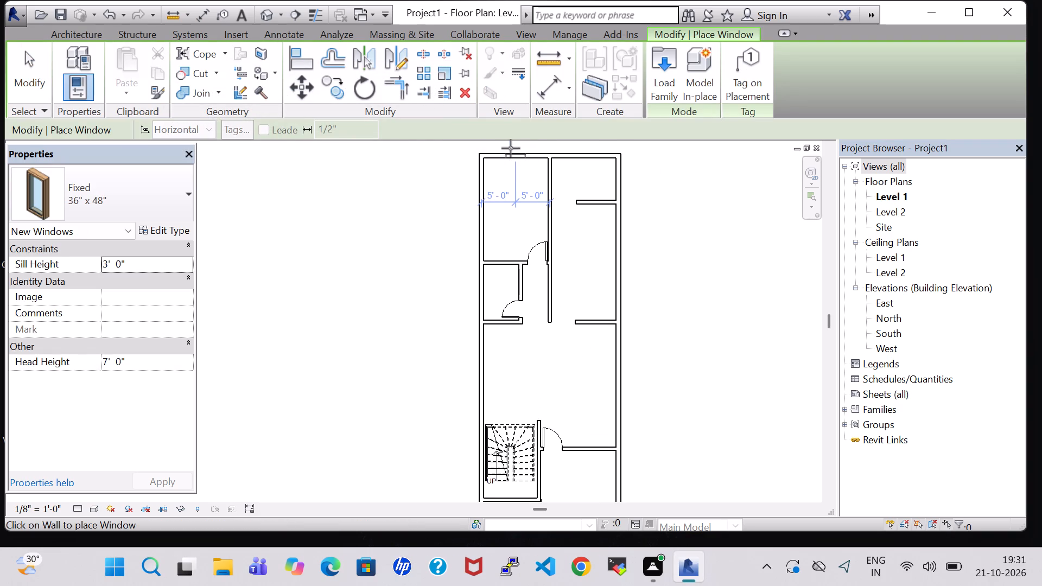
pyautogui.click(662, 55)
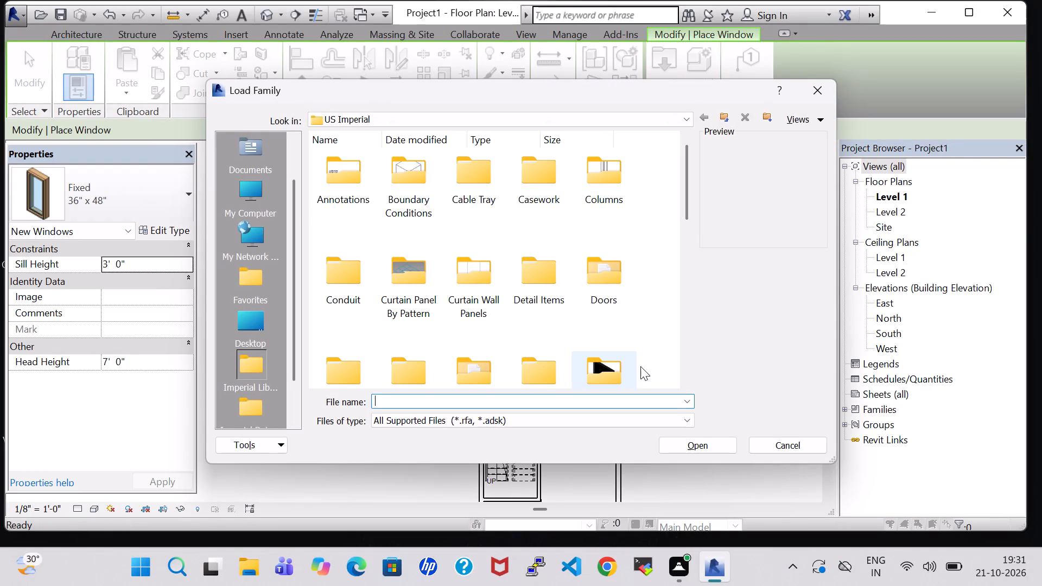
pyautogui.click(590, 372)
pyautogui.press('w')
pyautogui.doubleClick(466, 341)
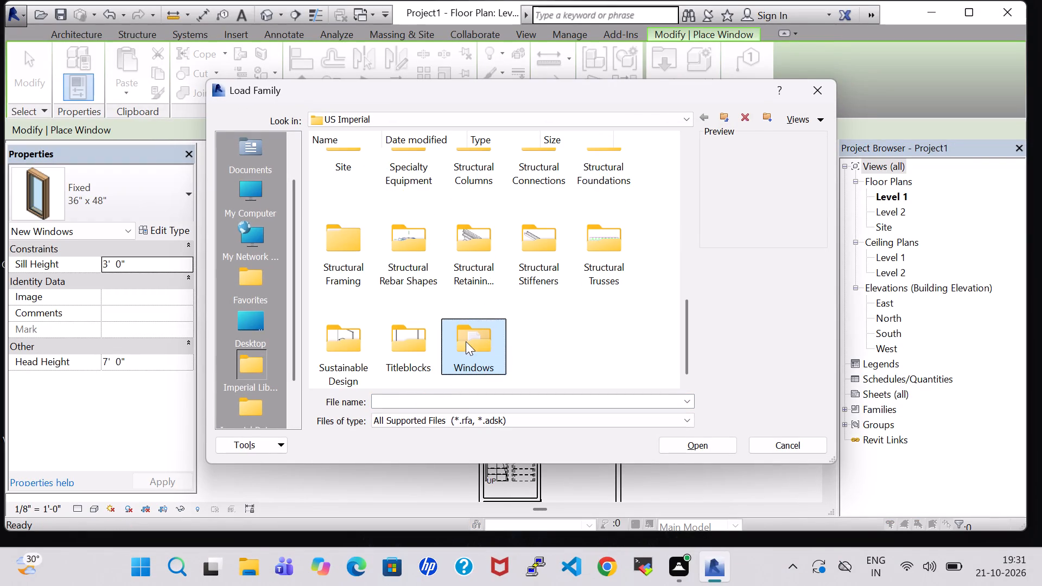
pyautogui.click(476, 198)
pyautogui.click(707, 447)
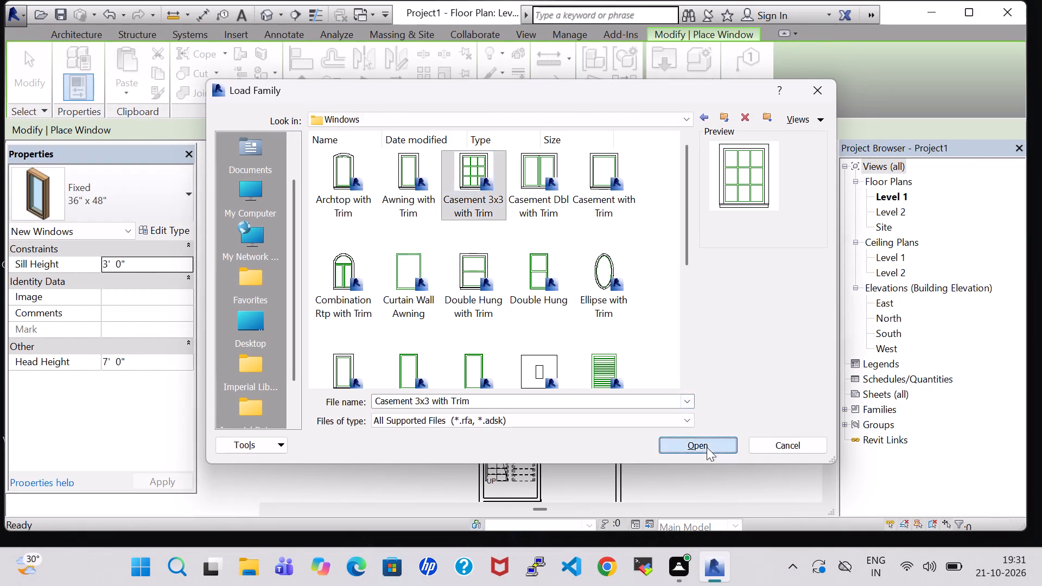
# Place 36" x 48" windows centred in the northwest room's north wall, and about 6'-7" from the north end of its and the central room's west walls.
pyautogui.click(517, 151)
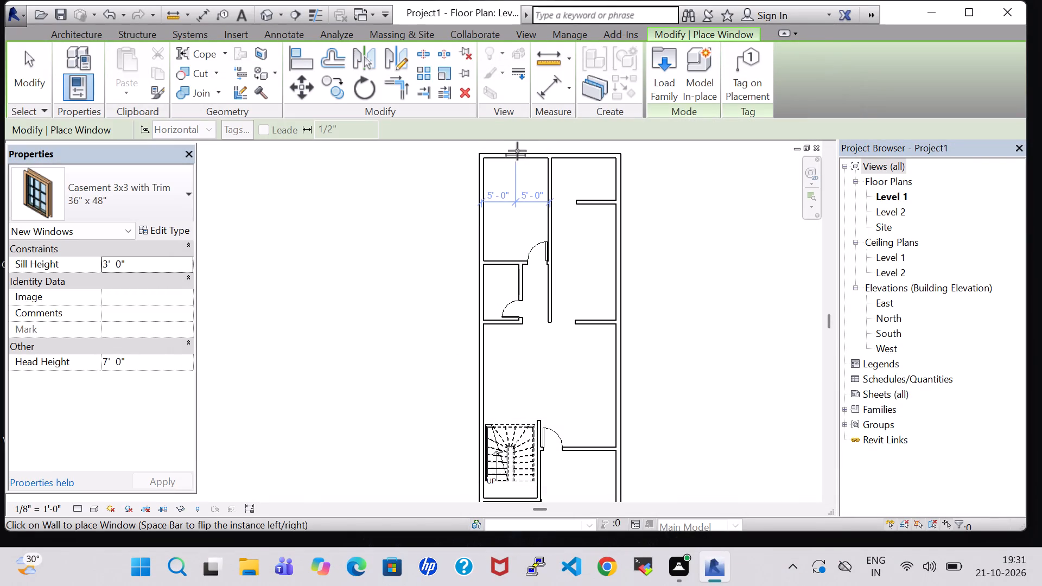
pyautogui.click(476, 201)
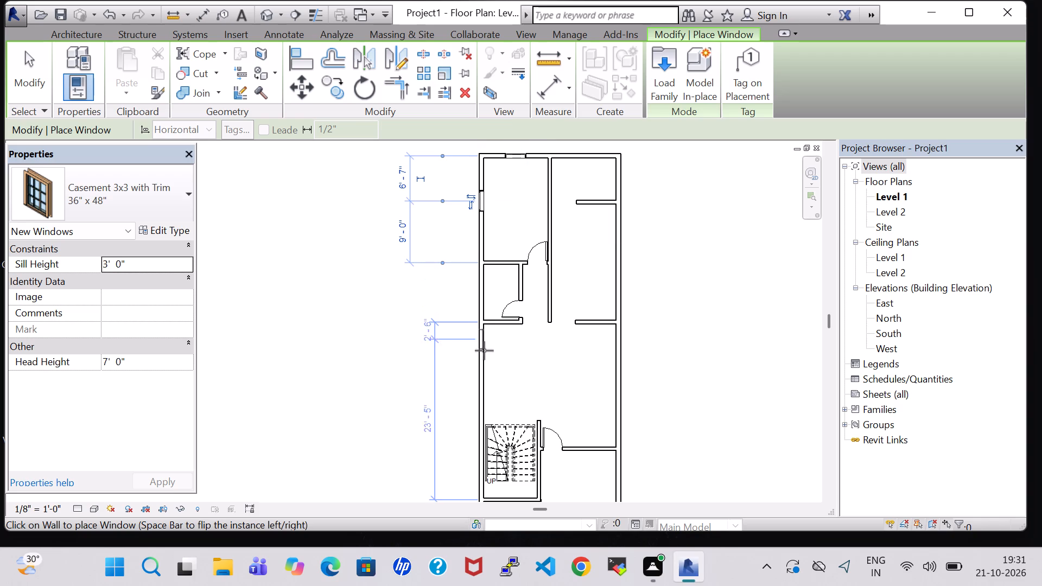
pyautogui.click(475, 367)
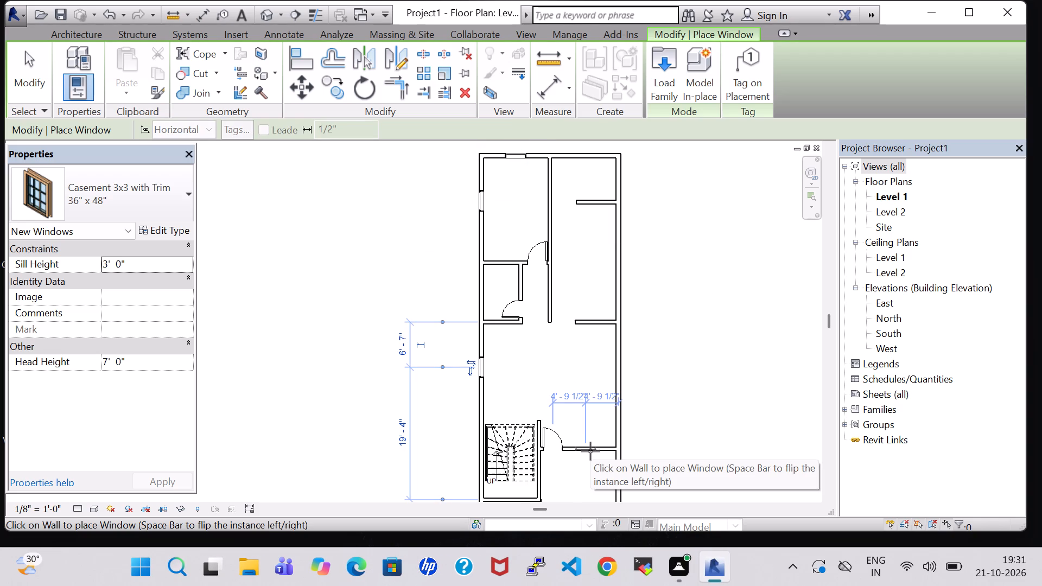
# Place windows in the central room's south wall, centred in its east wall, and about 7'-3" south of the partition in the long east room's east wall.
pyautogui.click(590, 451)
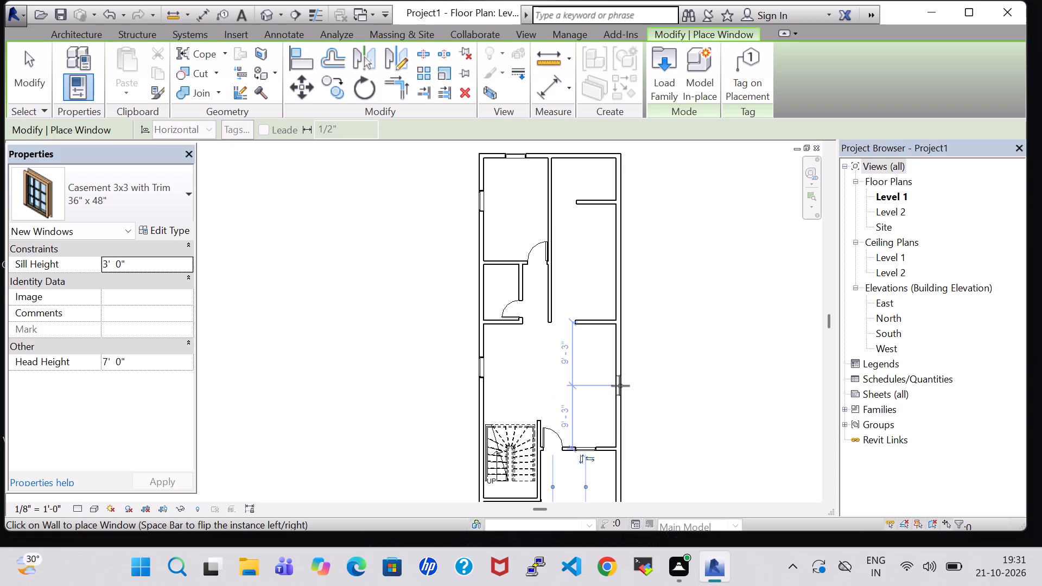
pyautogui.click(620, 386)
pyautogui.click(620, 252)
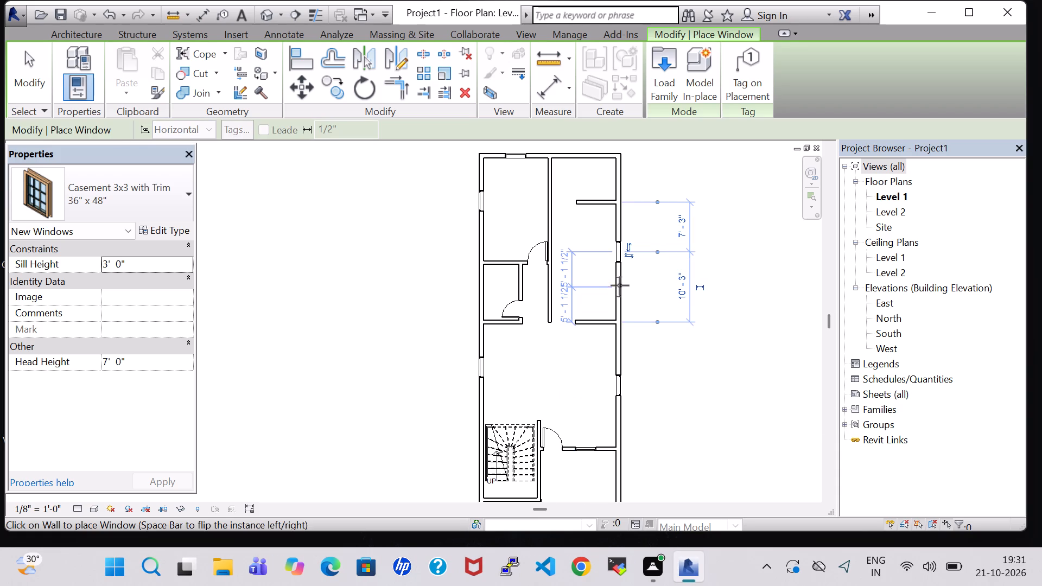
pyautogui.press('Escape')
pyautogui.press('Escape')
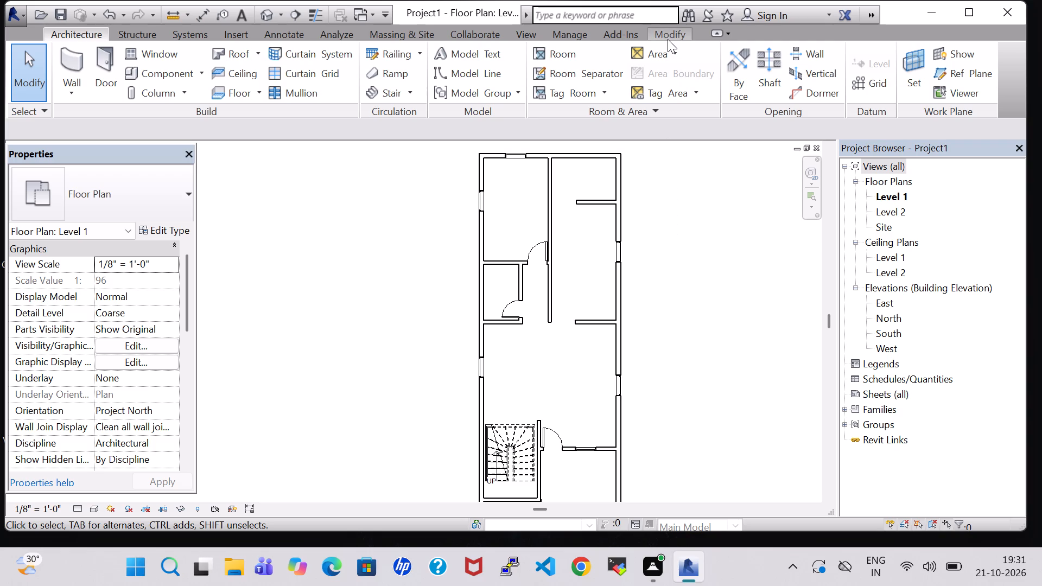
# Split the east exterior wall at the northeast room's partition and the north exterior wall at the central north-south wall.
pyautogui.click(668, 39)
pyautogui.click(424, 53)
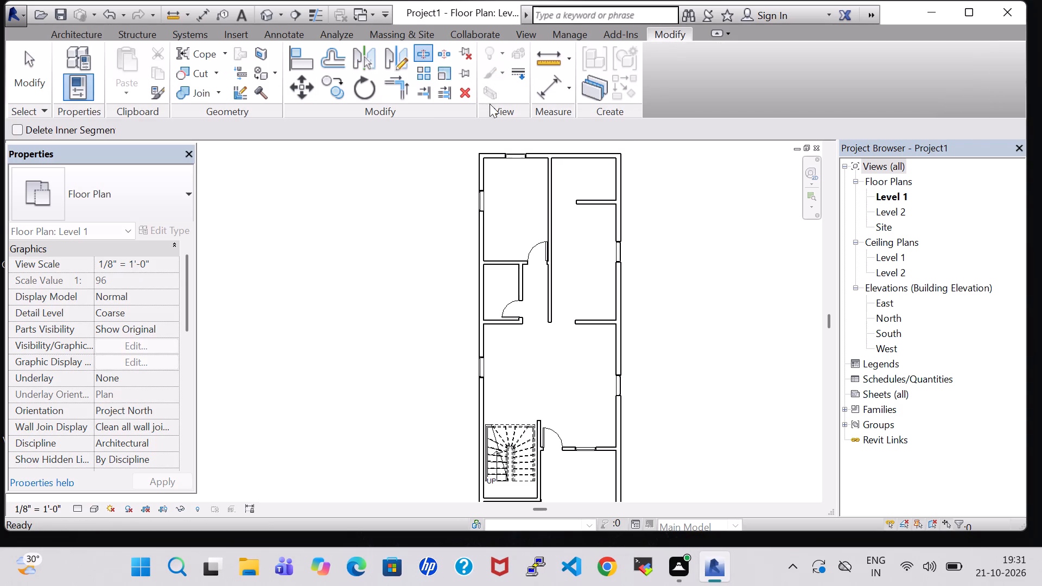
pyautogui.scroll(5, 608, 174)
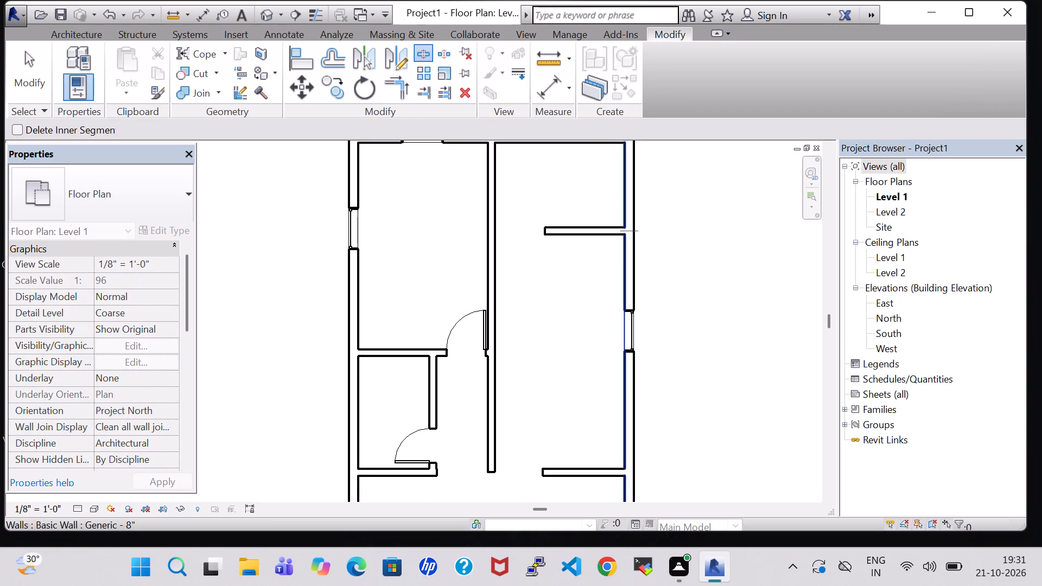
pyautogui.click(633, 232)
pyautogui.moveTo(558, 182); pyautogui.dragTo(574, 233, button='middle')
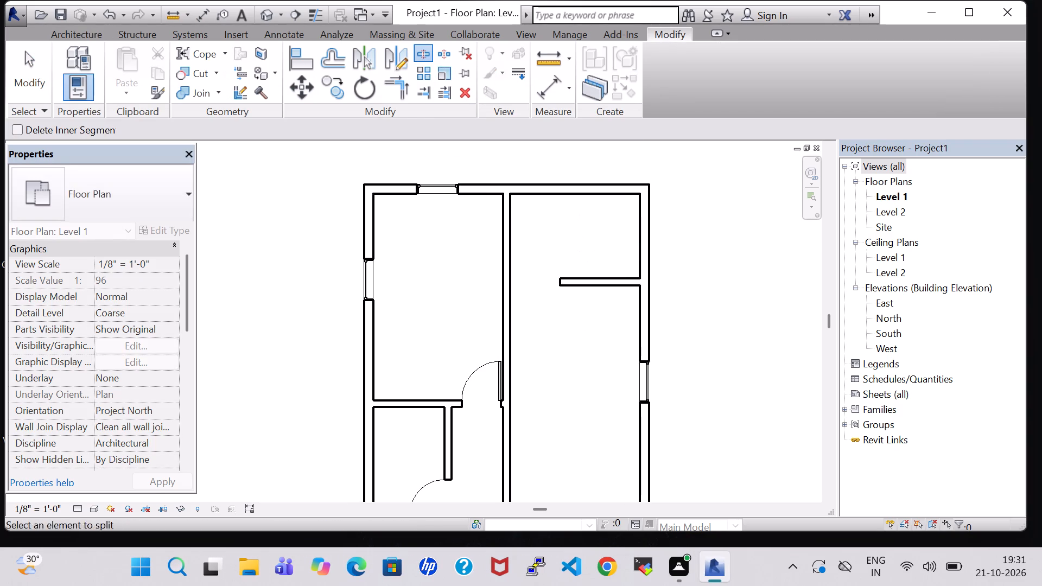
pyautogui.click(510, 186)
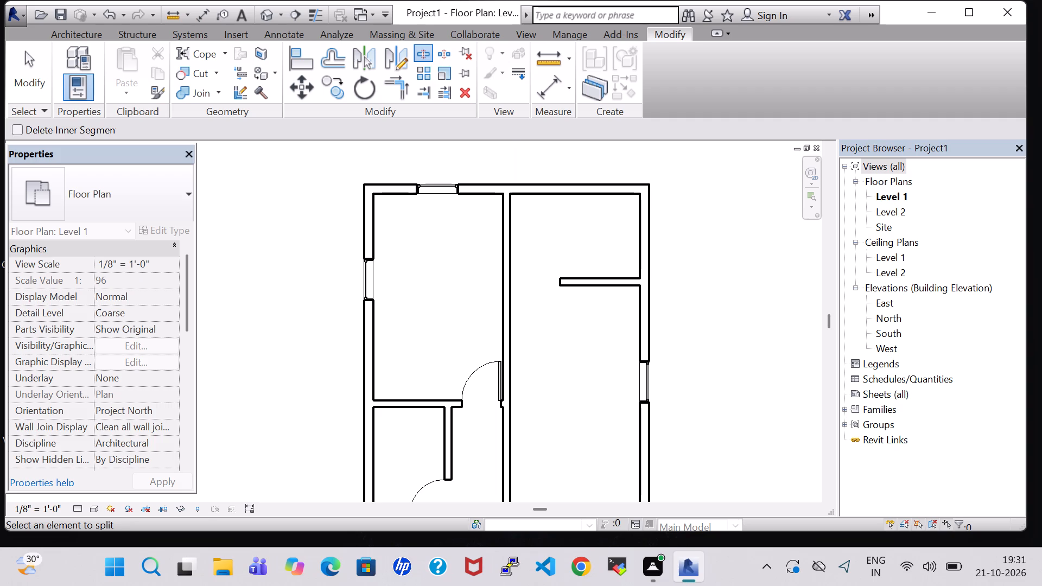
pyautogui.press('Escape')
pyautogui.press('Escape')
# Set the unconnected height of the northeast room's north wall segment to 5' 0".
pyautogui.click(564, 196)
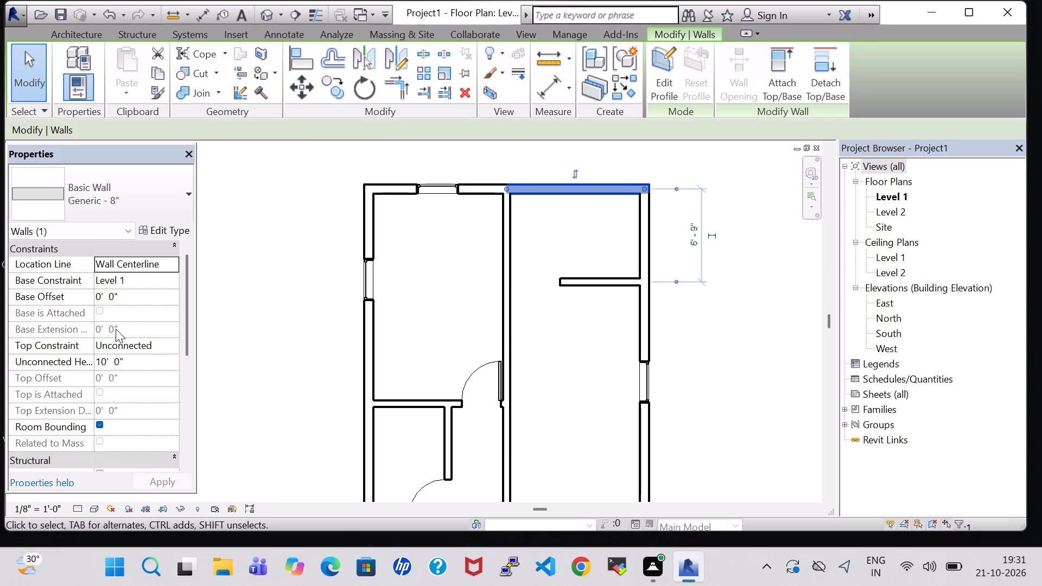
pyautogui.click(106, 362)
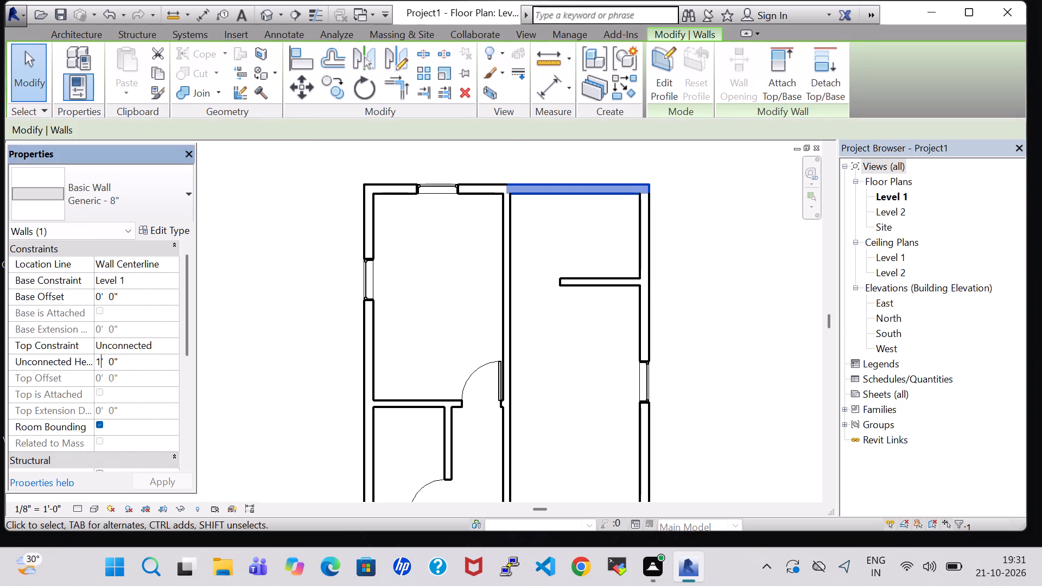
pyautogui.press('BackSpace')
pyautogui.press('BackSpace')
pyautogui.press('5')
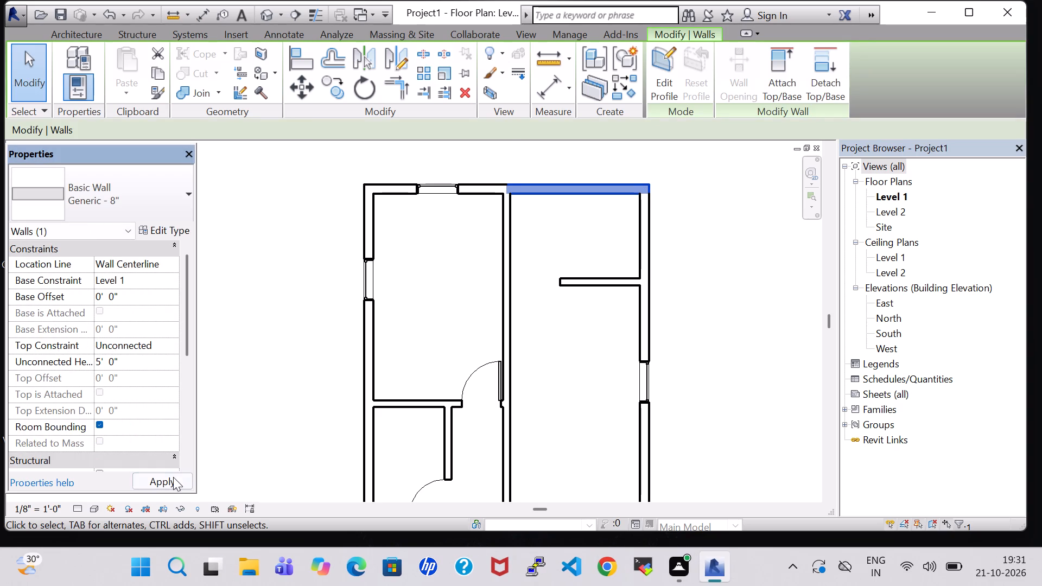
pyautogui.click(173, 484)
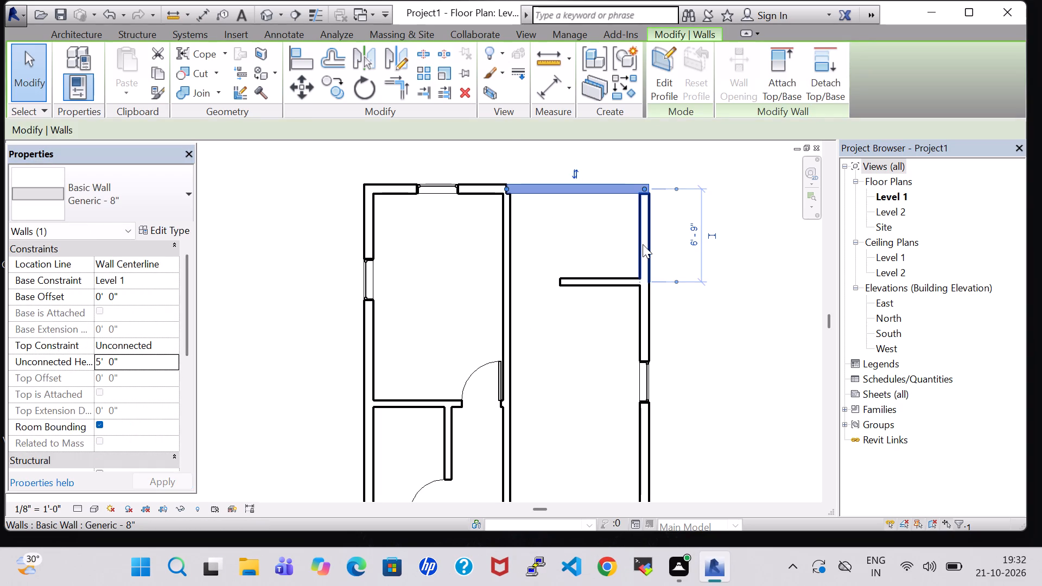
# Set the unconnected height of the northeast room's east wall segment to 5' 0".
pyautogui.click(643, 244)
pyautogui.click(107, 362)
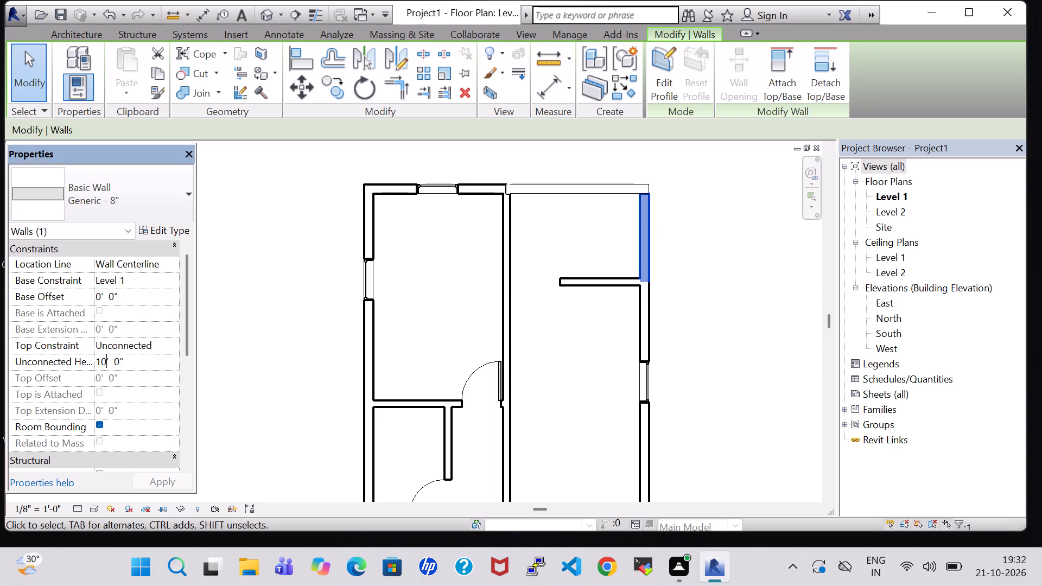
pyautogui.press('BackSpace')
pyautogui.press('BackSpace')
pyautogui.press('5')
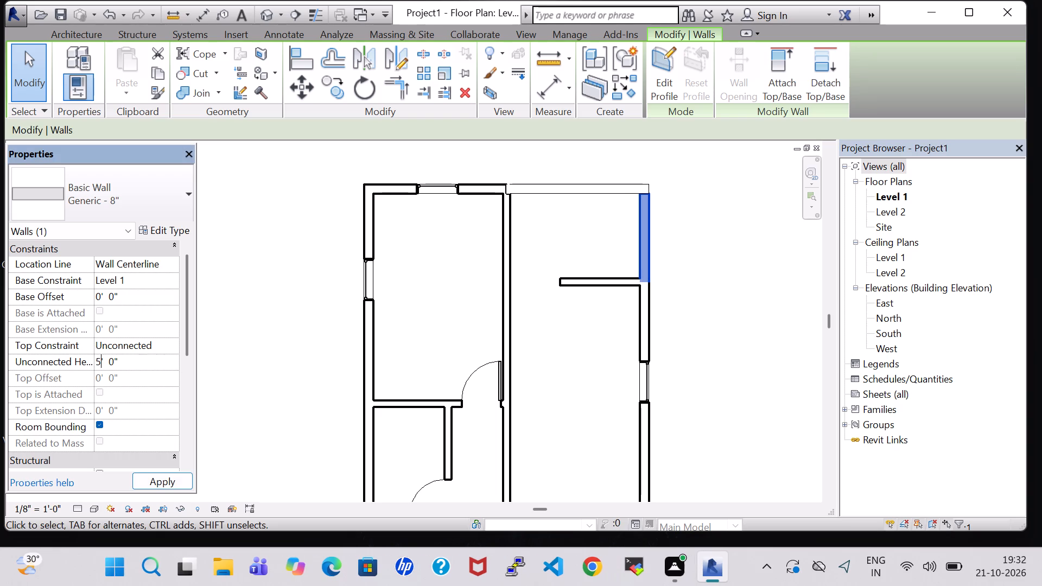
pyautogui.press("'")
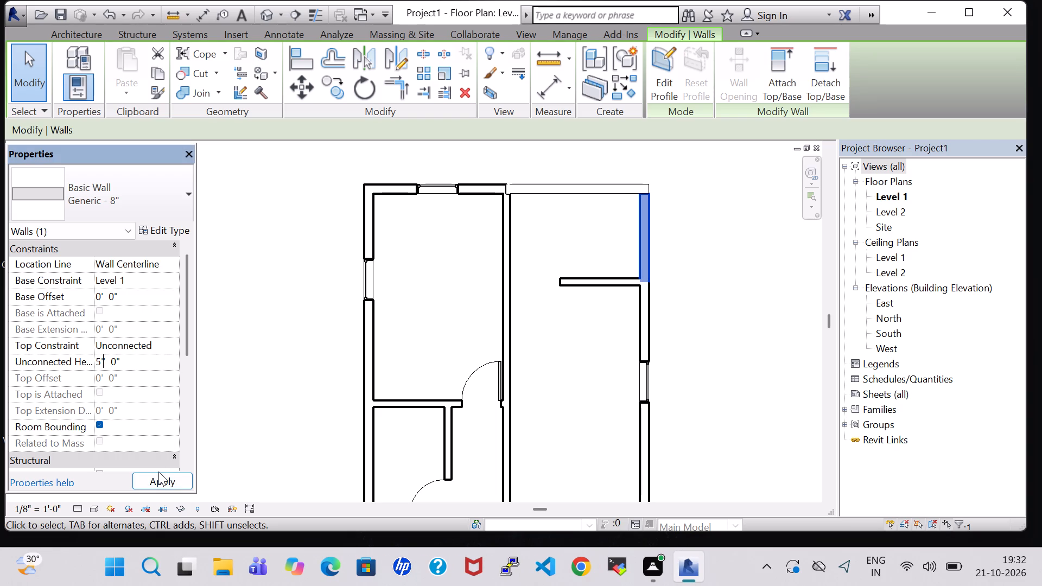
pyautogui.press('BackSpace')
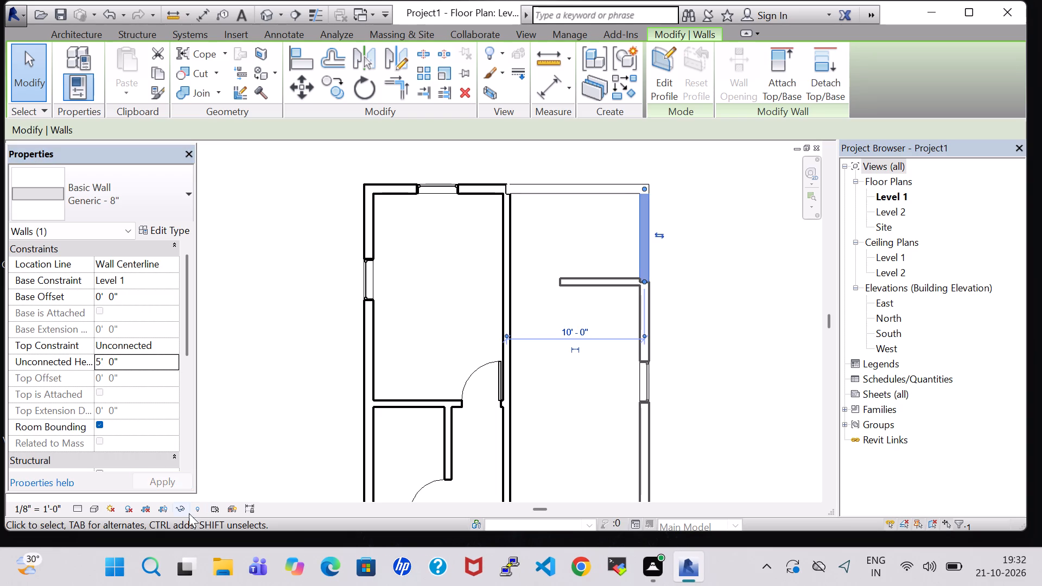
pyautogui.click(255, 398)
pyautogui.click(715, 303)
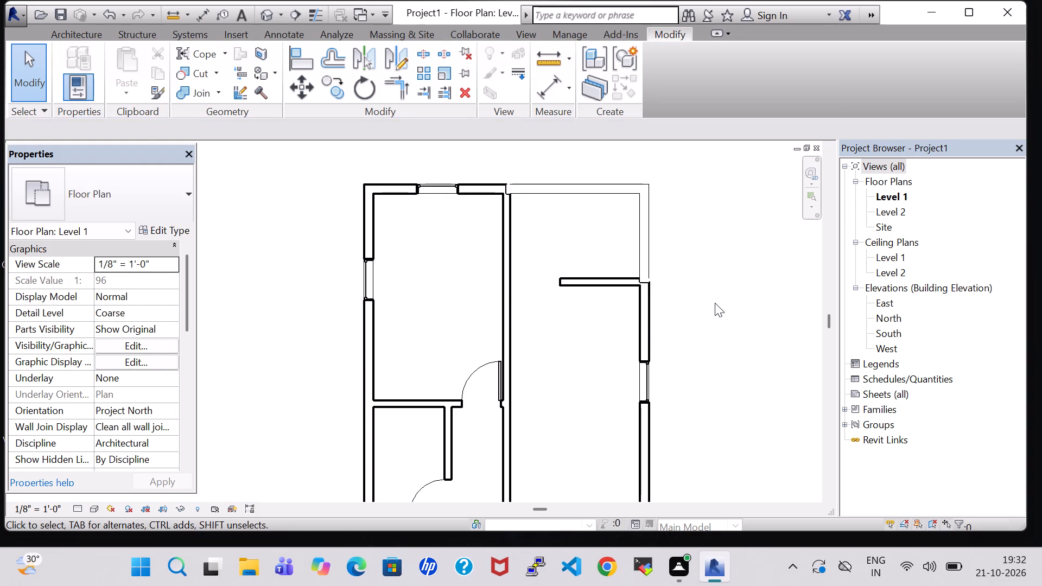
# Adjust the south end of the low east wall segment where it meets the partition and the full-height exterior wall.
pyautogui.click(652, 284)
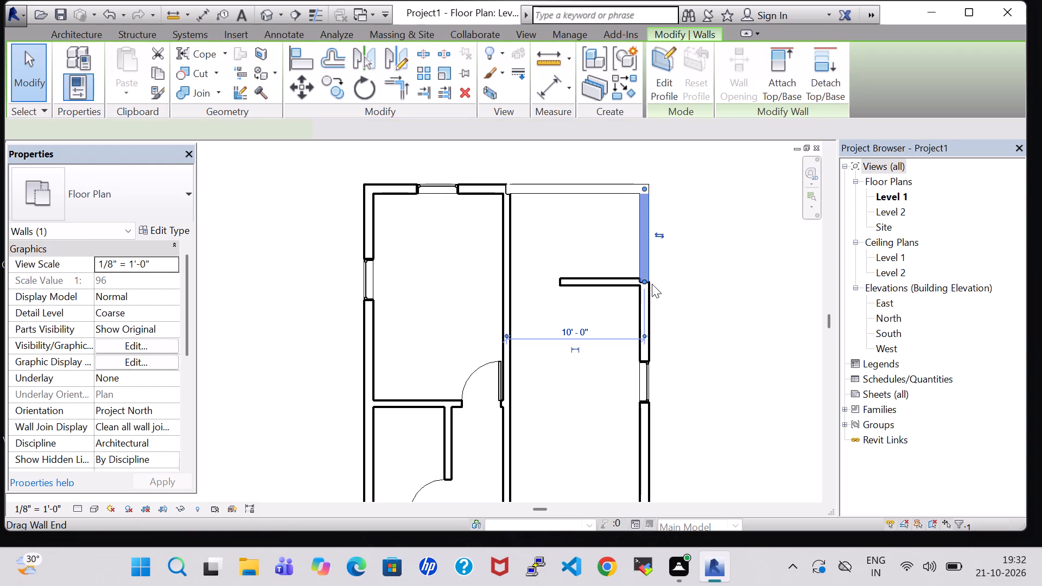
pyautogui.press('Up')
pyautogui.press('Up')
pyautogui.click(708, 297)
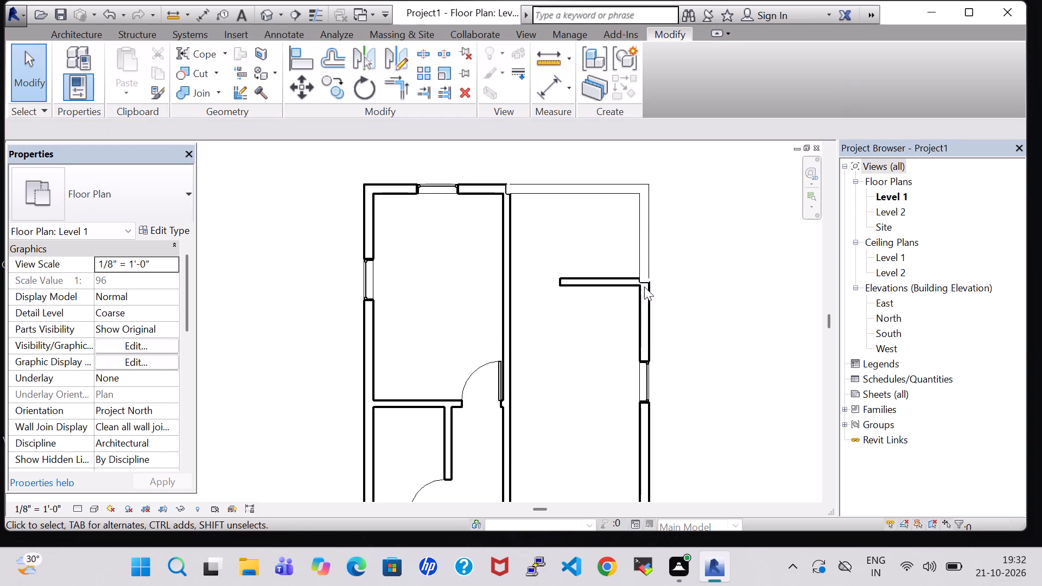
pyautogui.click(646, 283)
pyautogui.click(643, 281)
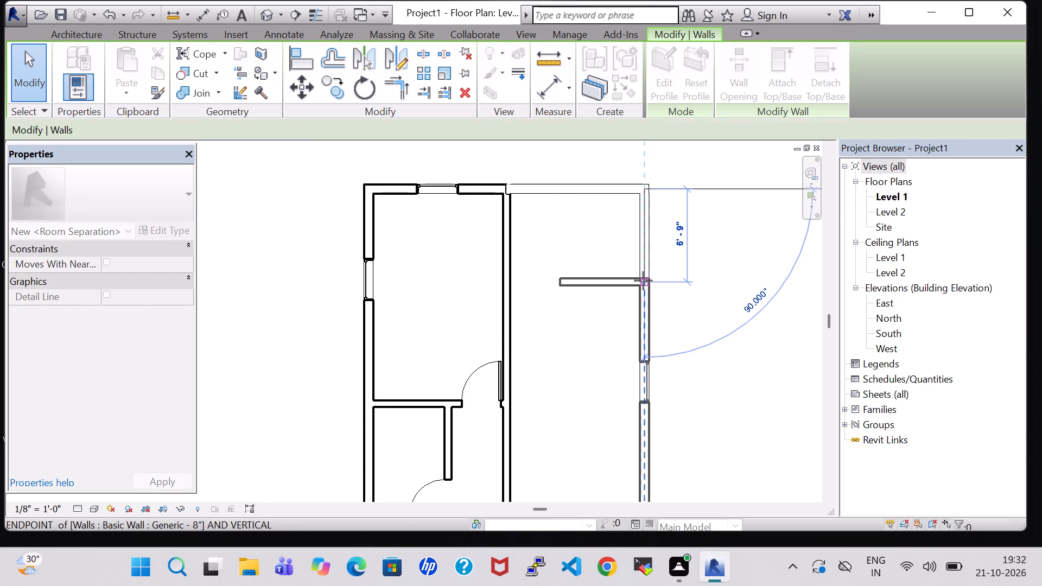
pyautogui.click(676, 281)
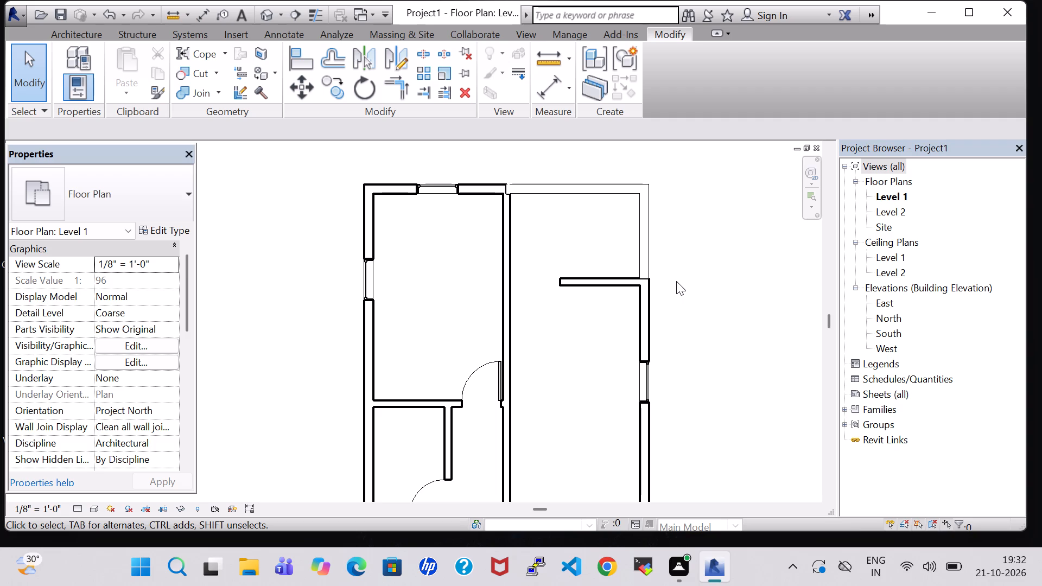
# Load the Bed-Box family from the library's Furniture > Beds folder for component placement.
pyautogui.scroll(-2, 808, 481)
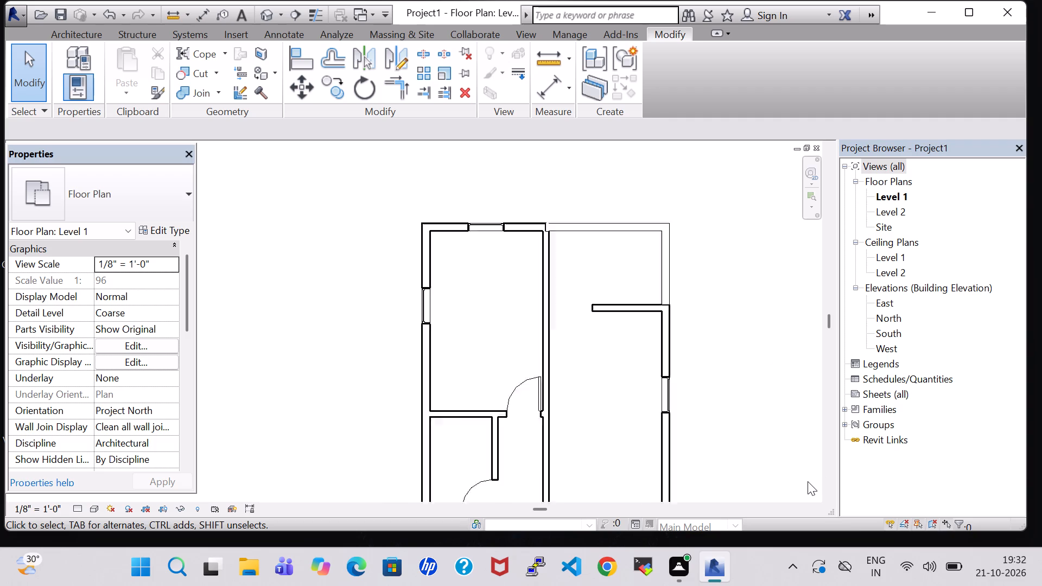
pyautogui.scroll(-2, 808, 481)
pyautogui.moveTo(804, 399); pyautogui.dragTo(714, 256, button='middle')
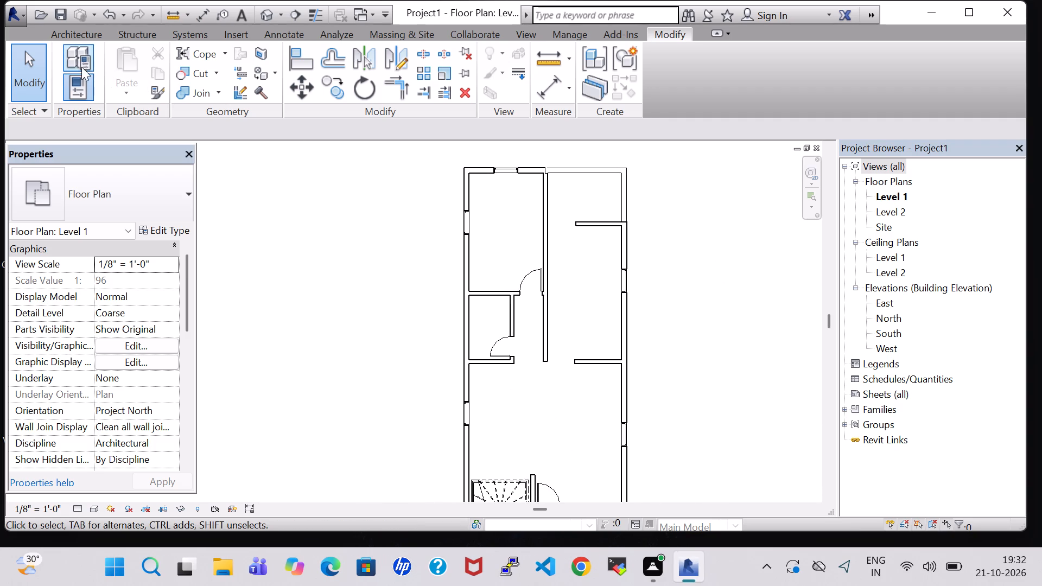
pyautogui.click(59, 40)
pyautogui.click(164, 81)
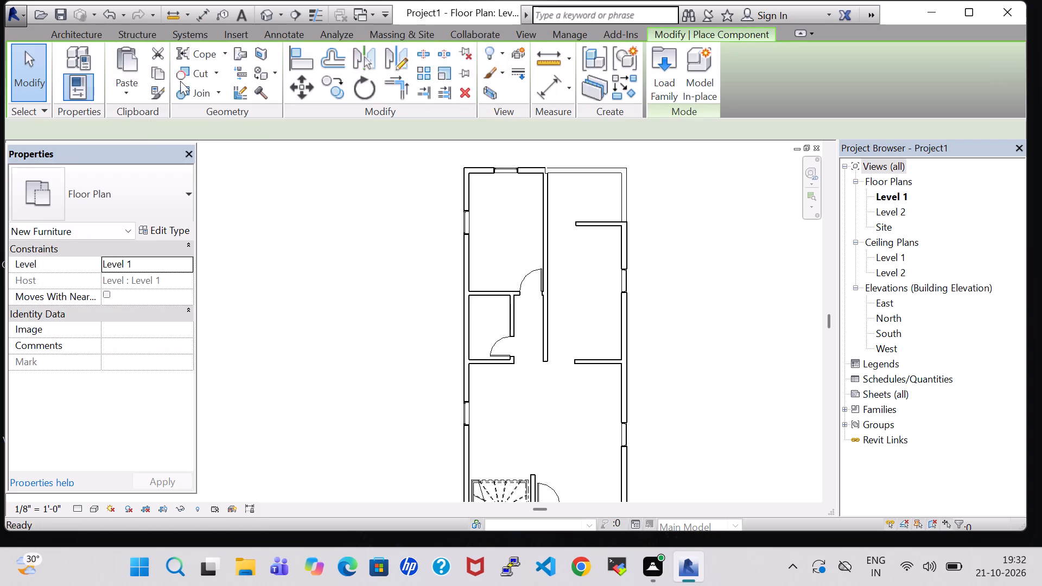
pyautogui.click(642, 77)
pyautogui.click(662, 81)
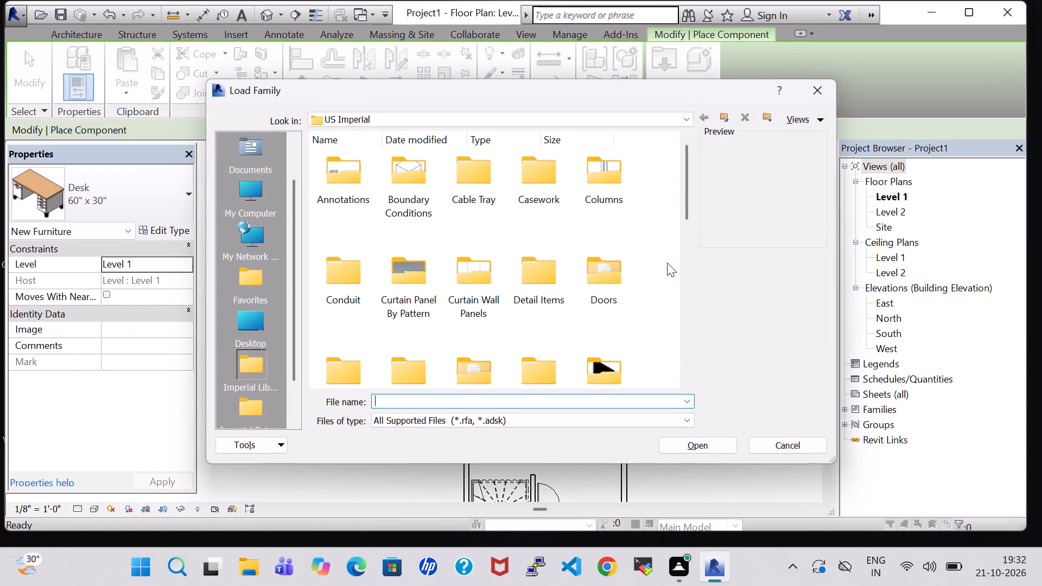
pyautogui.doubleClick(609, 361)
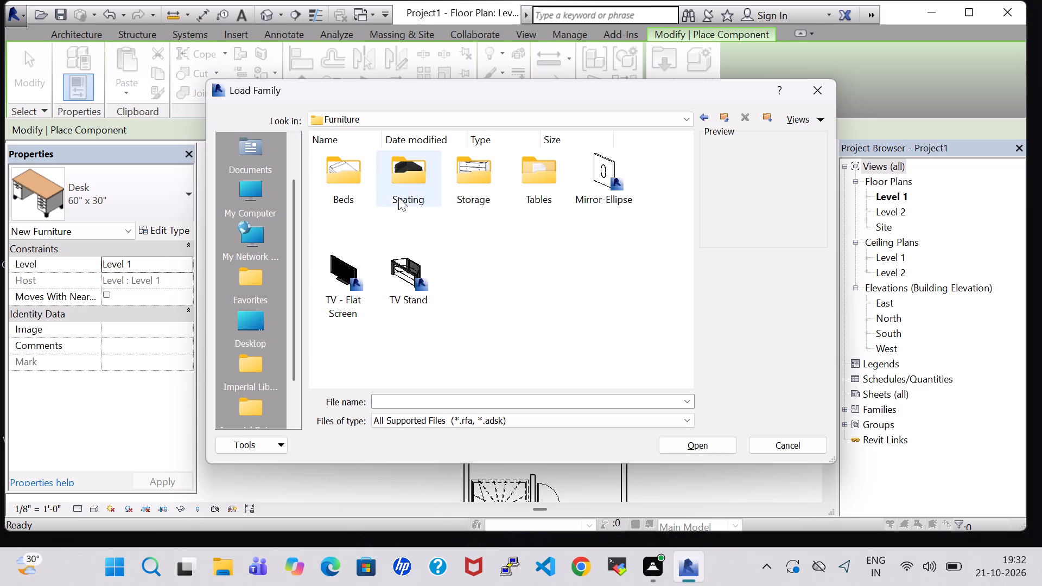
pyautogui.doubleClick(363, 175)
pyautogui.click(360, 182)
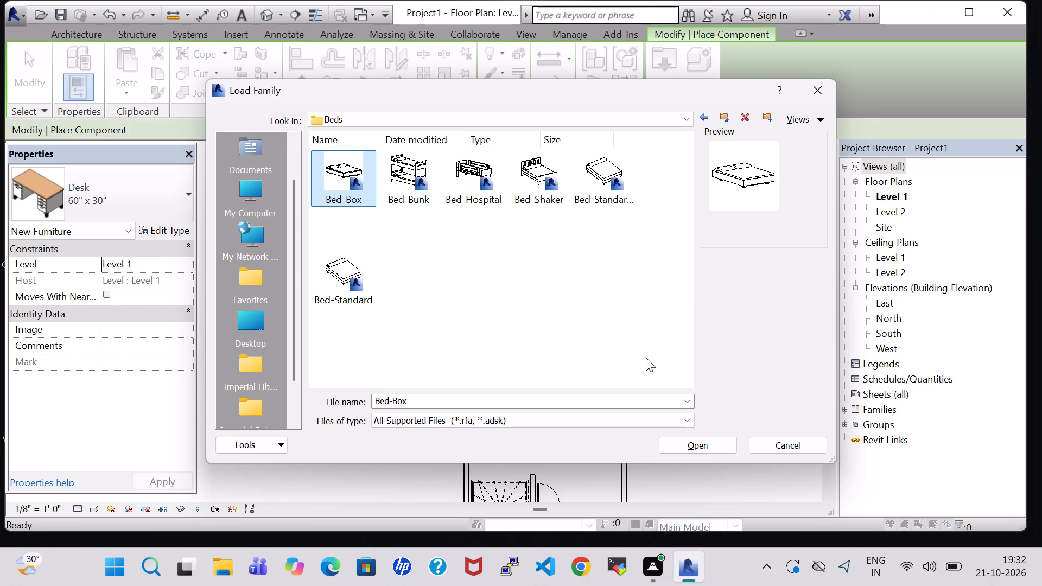
pyautogui.click(691, 443)
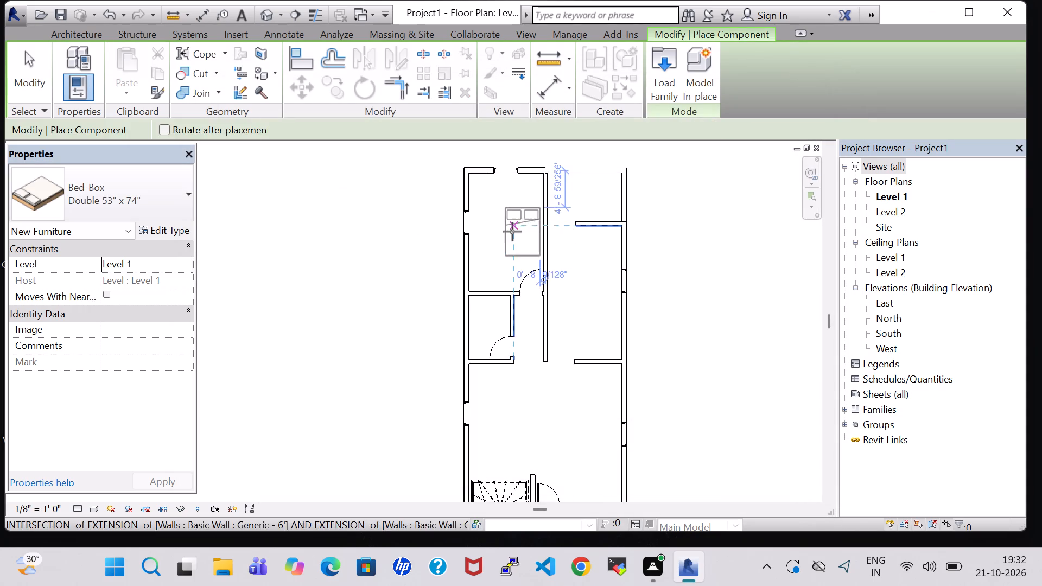
# Place a Bed-Box Double 53" x 74" in the northwest room, rotated so its pillows face the west wall.
pyautogui.press('space')
pyautogui.press('space')
pyautogui.scroll(4, 495, 231)
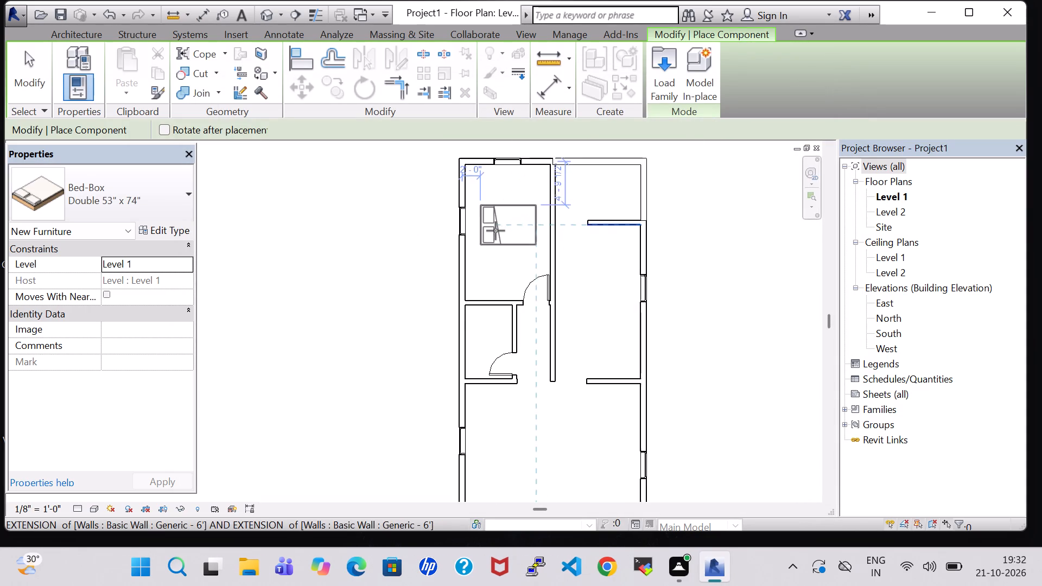
pyautogui.scroll(3, 495, 231)
pyautogui.click(484, 235)
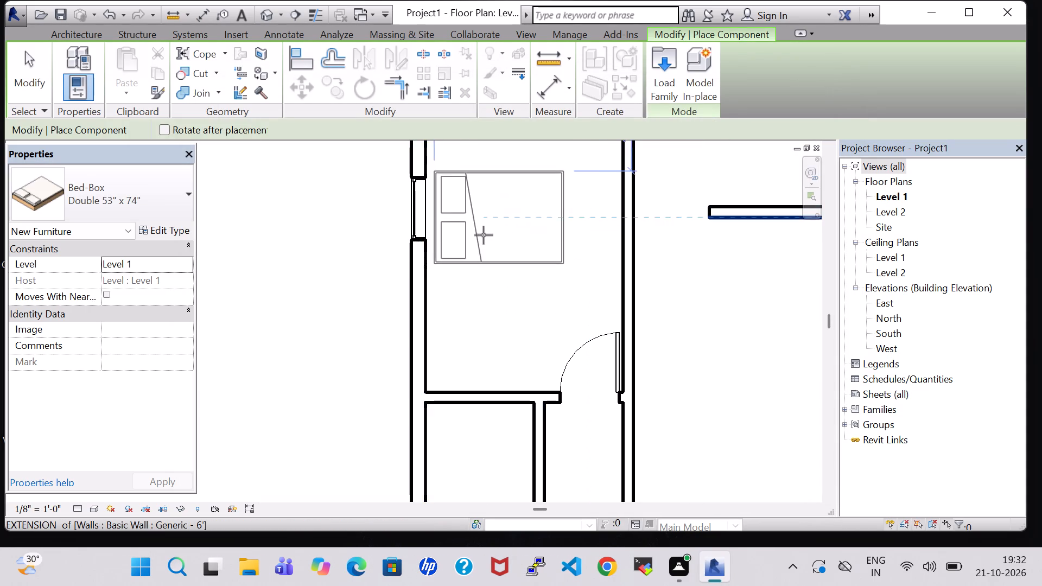
pyautogui.press('Escape')
pyautogui.press('Escape')
# Nudge the bed slightly west against the exterior wall and shift it north, leaving space for an end table on that side.
pyautogui.click(484, 235)
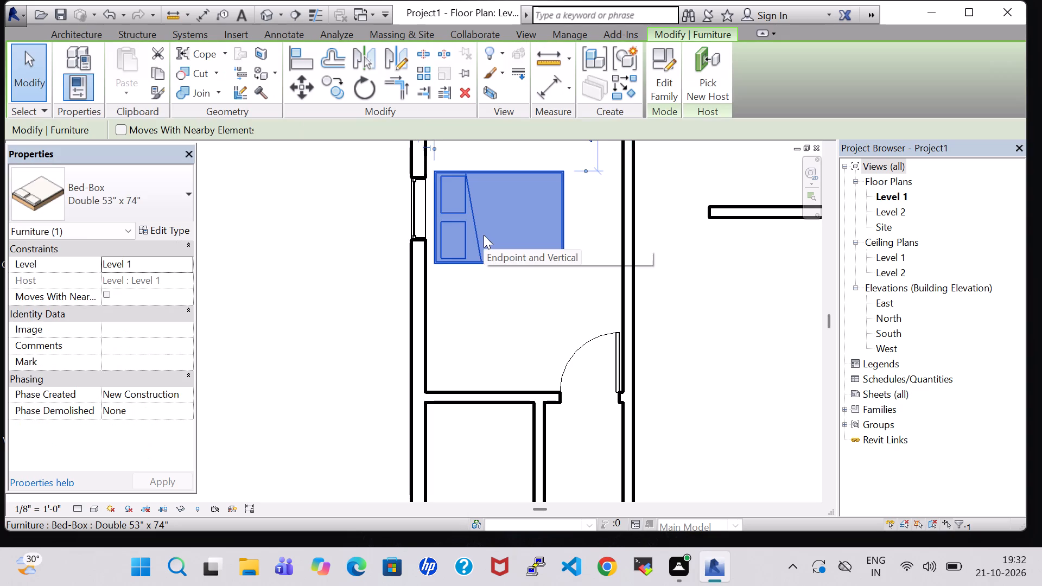
pyautogui.press('Left')
pyautogui.click(488, 307)
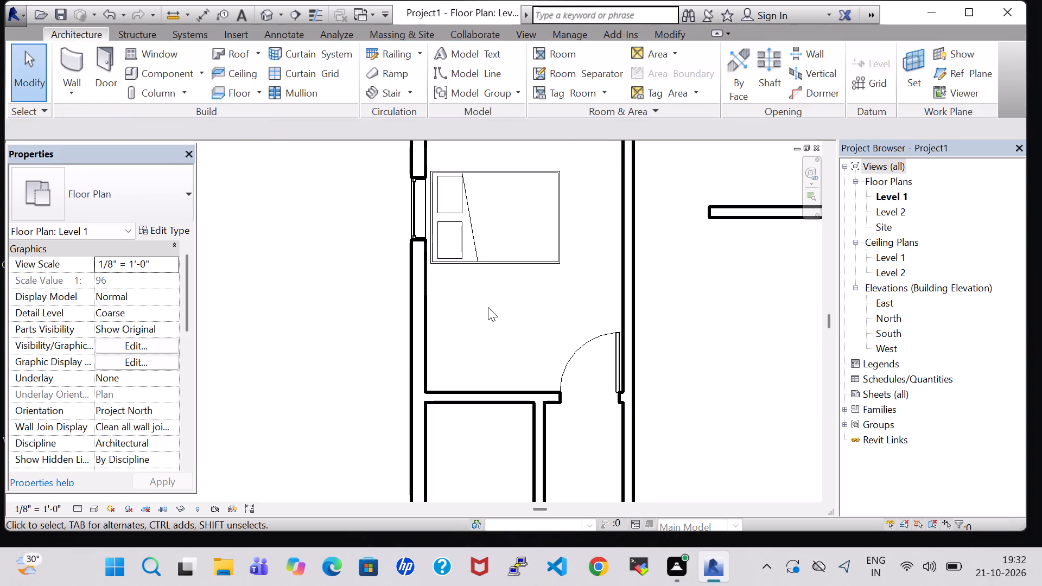
pyautogui.scroll(-1, 488, 305)
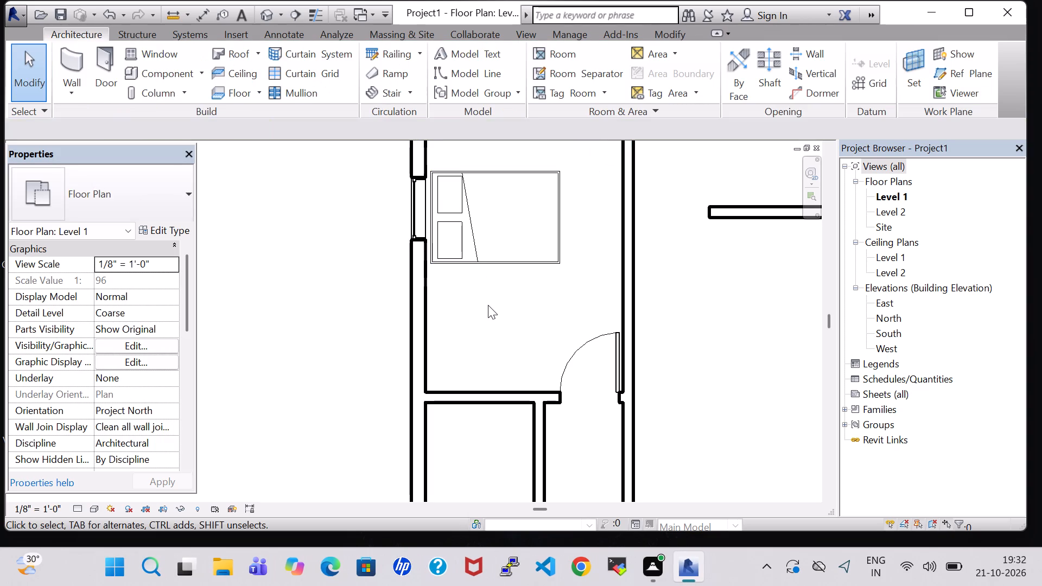
pyautogui.scroll(-3, 489, 297)
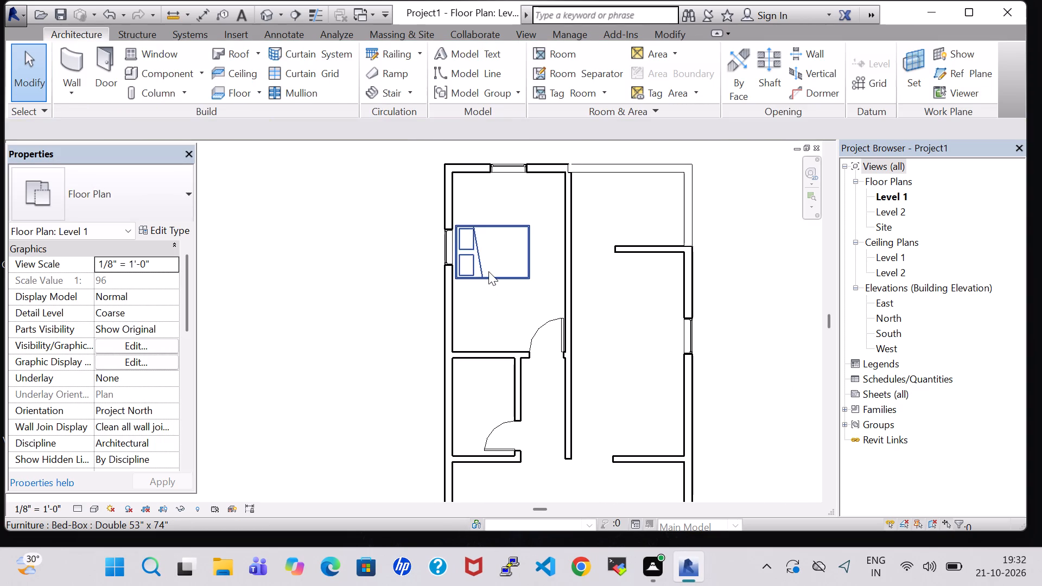
pyautogui.click(488, 271)
pyautogui.press('Up')
pyautogui.press('Up')
pyautogui.press('Up')
pyautogui.press('Up')
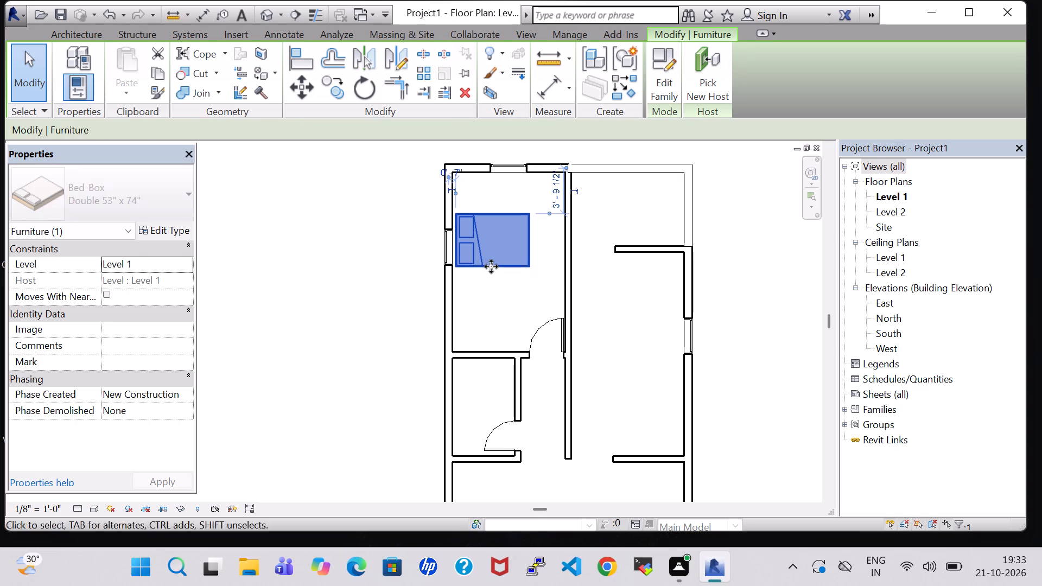
pyautogui.press('Up')
pyautogui.press('Up')
pyautogui.press('Up')
pyautogui.press('Up')
pyautogui.press('Up')
pyautogui.press('Up')
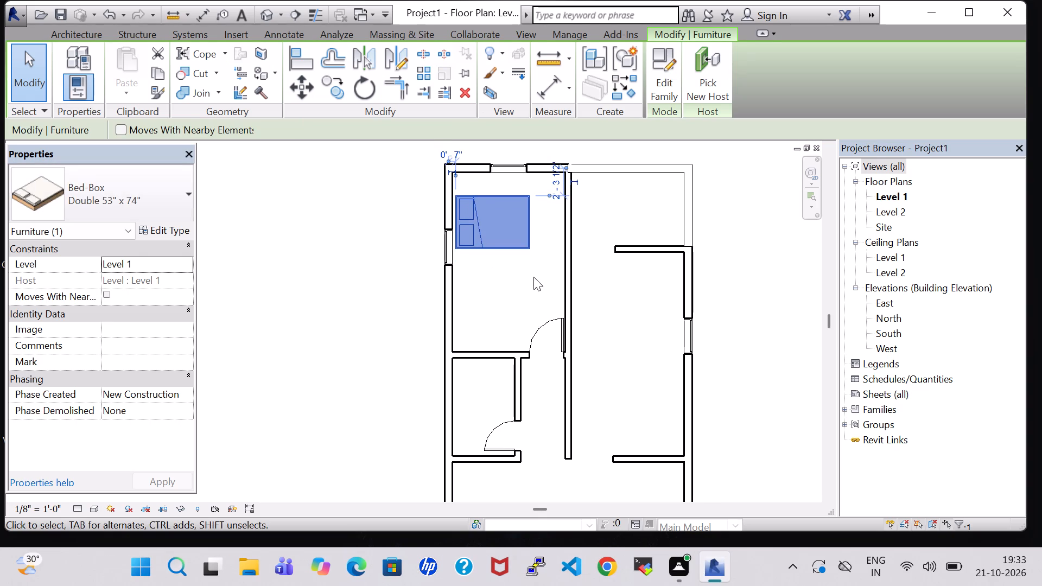
pyautogui.press('Down')
pyautogui.press('Down')
pyautogui.click(765, 251)
# Load the Table-End family from the library's Furniture > Tables folder for component placement.
pyautogui.click(171, 75)
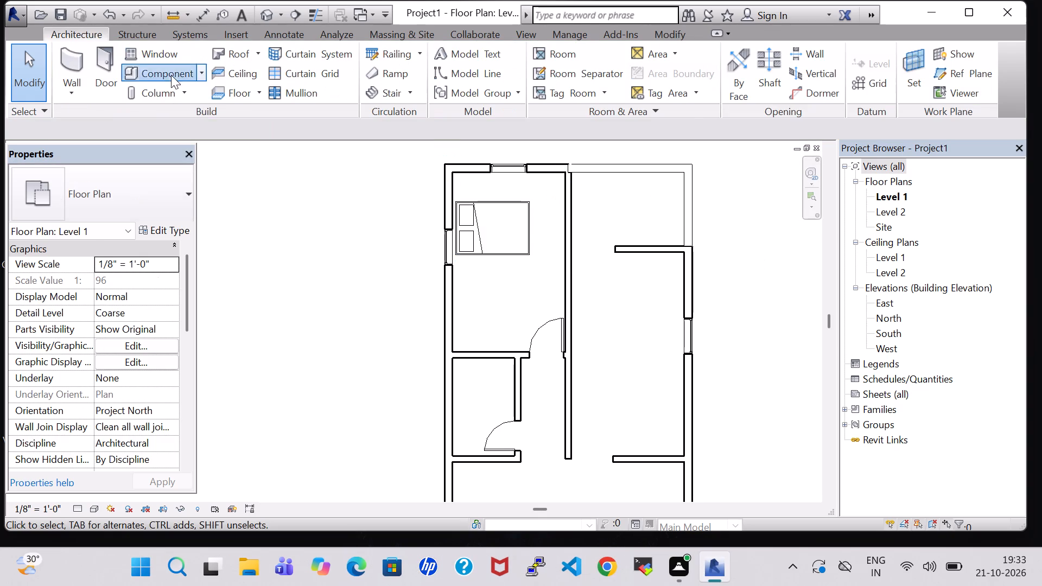
pyautogui.click(672, 77)
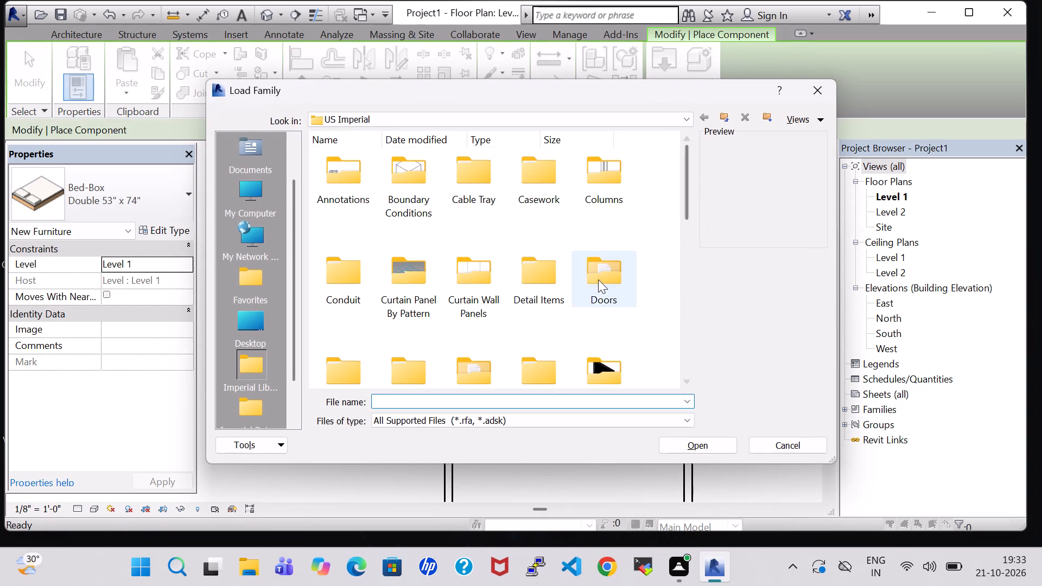
pyautogui.doubleClick(615, 367)
pyautogui.doubleClick(528, 185)
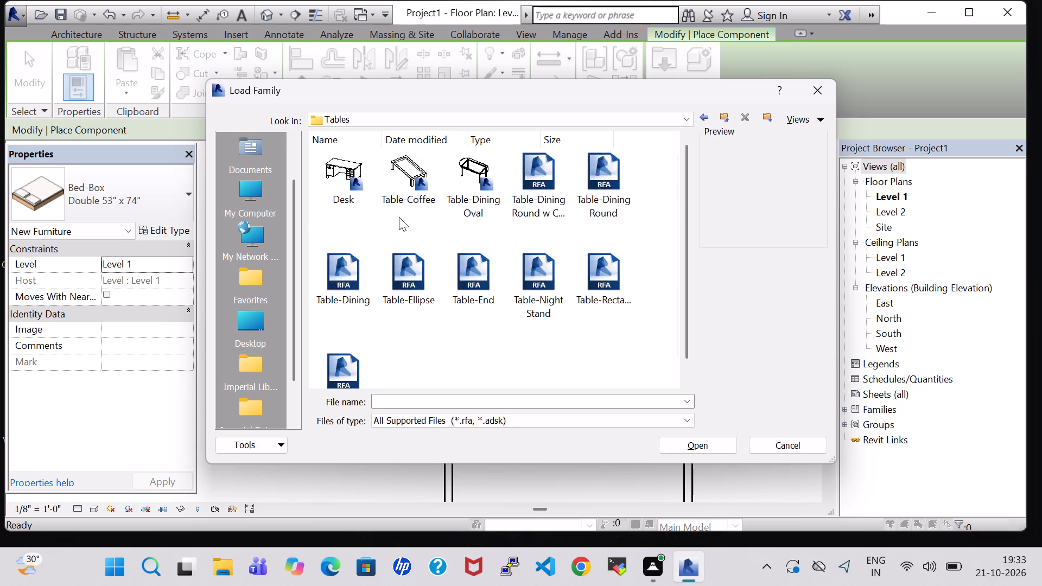
pyautogui.click(481, 253)
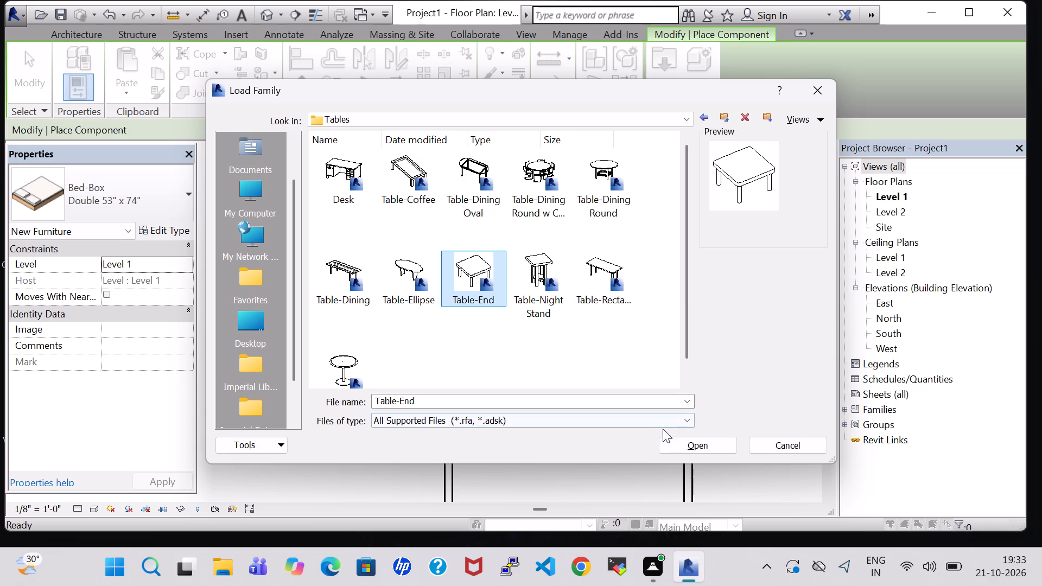
pyautogui.click(672, 442)
# Place a 24" x 24" Table-End in the northwest corner beside the bed's north side and nudge it slightly west.
pyautogui.scroll(5, 528, 254)
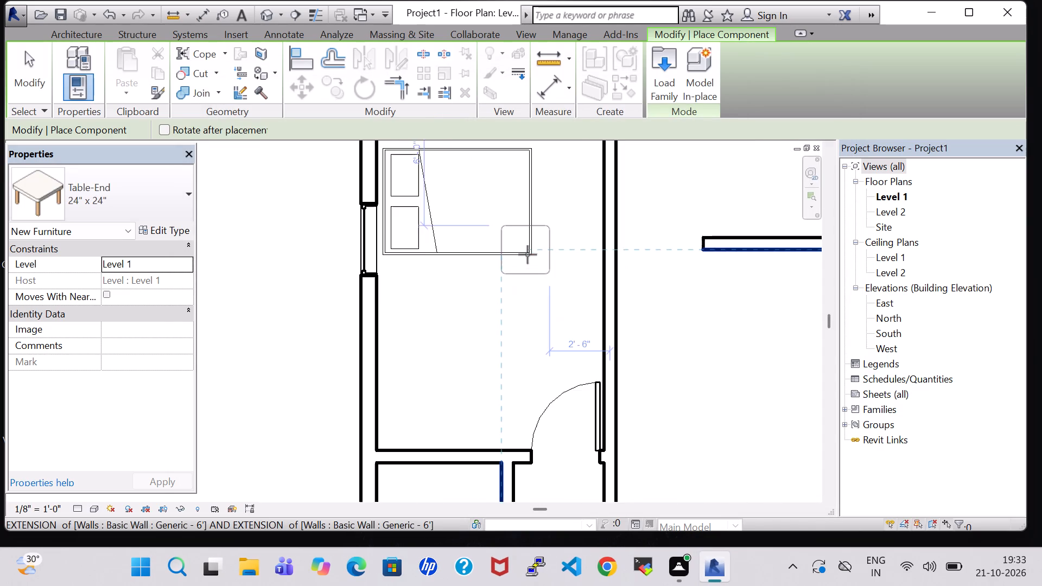
pyautogui.moveTo(528, 253); pyautogui.dragTo(552, 364, button='middle')
pyautogui.scroll(1, 552, 364)
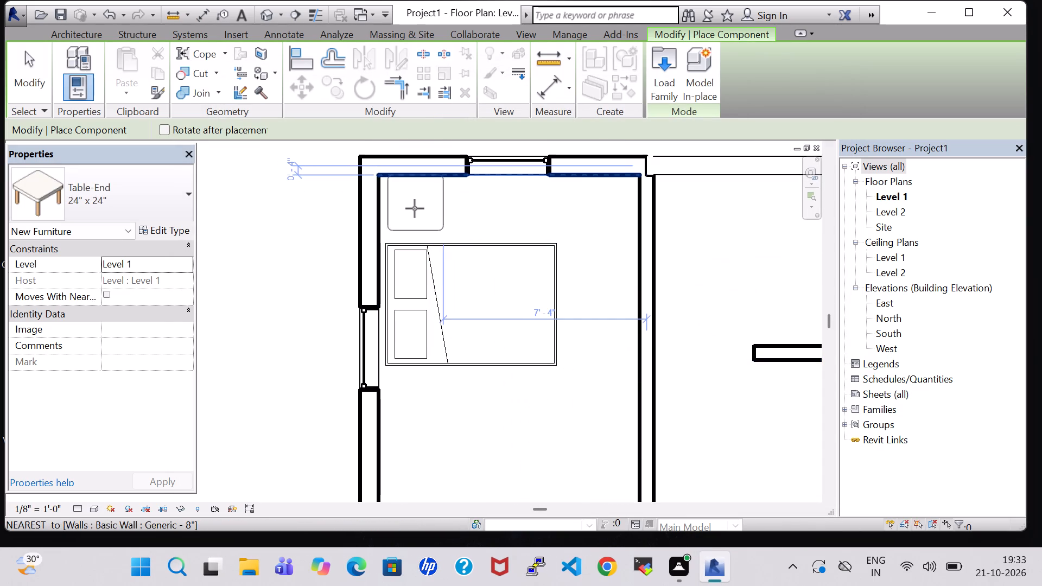
pyautogui.scroll(4, 415, 212)
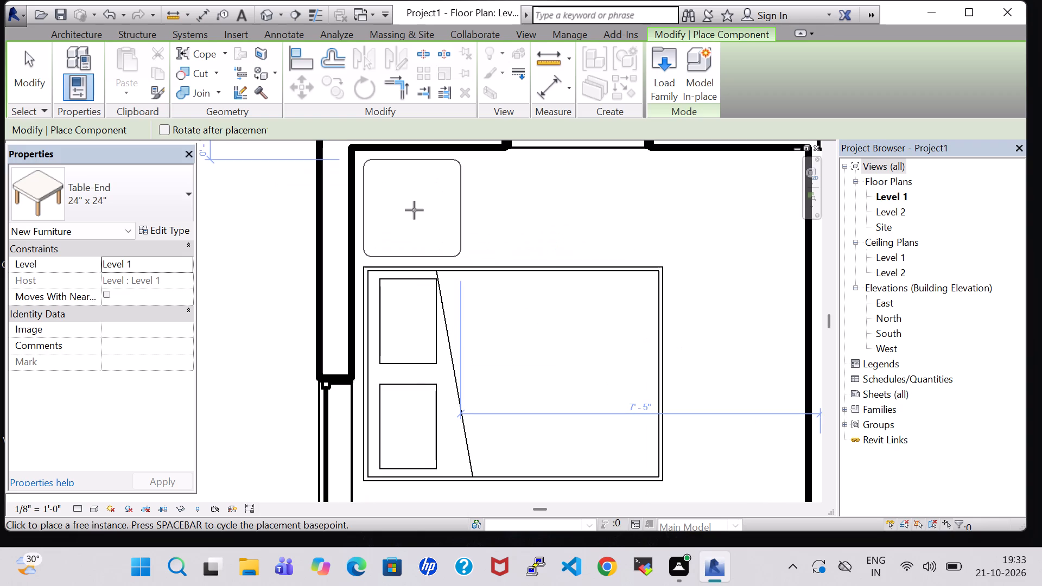
pyautogui.click(414, 210)
pyautogui.press('Escape')
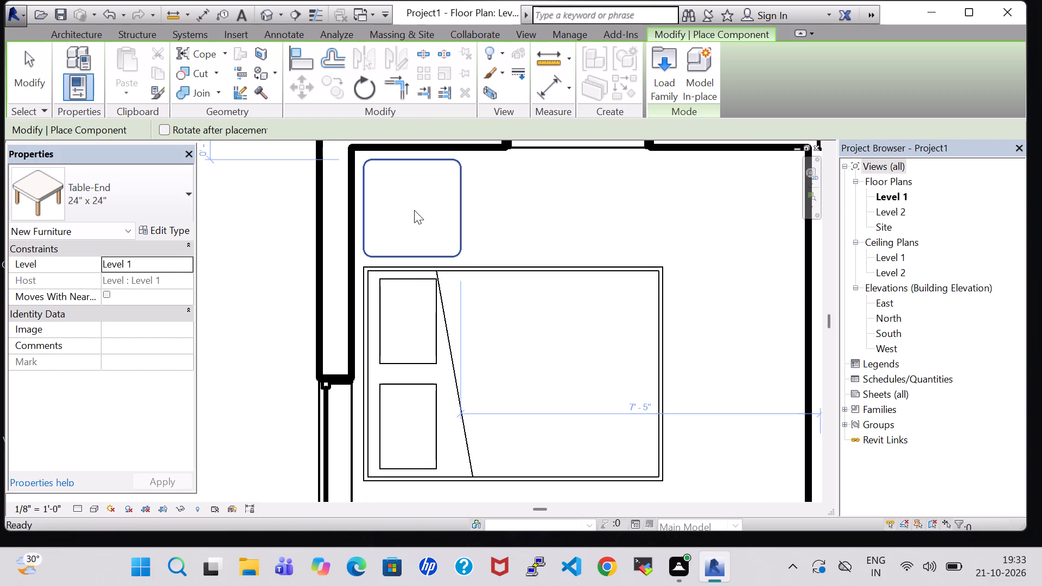
pyautogui.press('Escape')
pyautogui.click(414, 210)
pyautogui.press('Left')
pyautogui.scroll(-2, 414, 210)
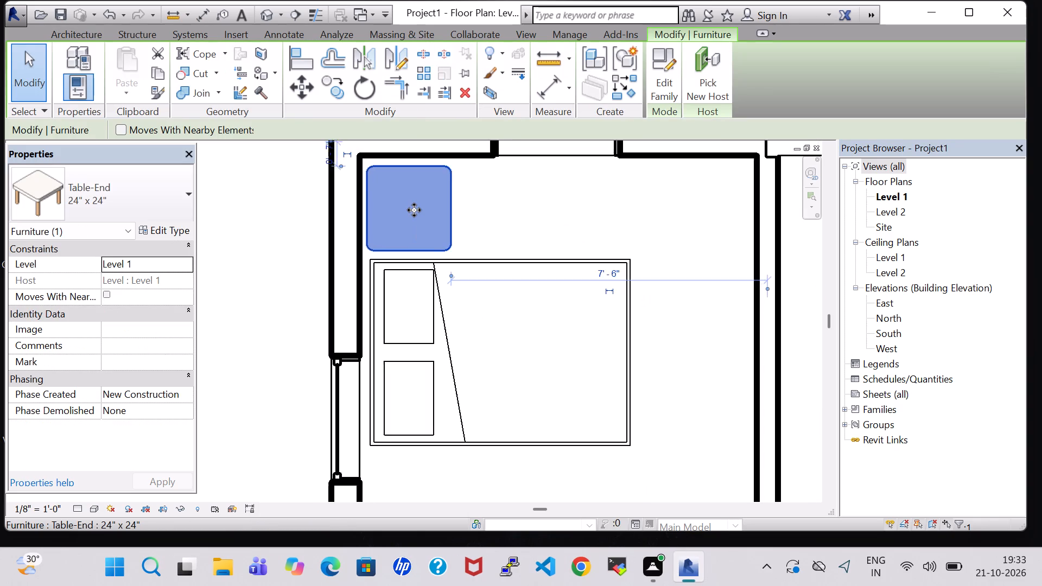
pyautogui.scroll(-4, 414, 210)
pyautogui.click(442, 360)
# Create a similar 24" x 24" end table on the south side of the bed, near the west wall.
pyautogui.click(424, 211)
pyautogui.rightClick(424, 209)
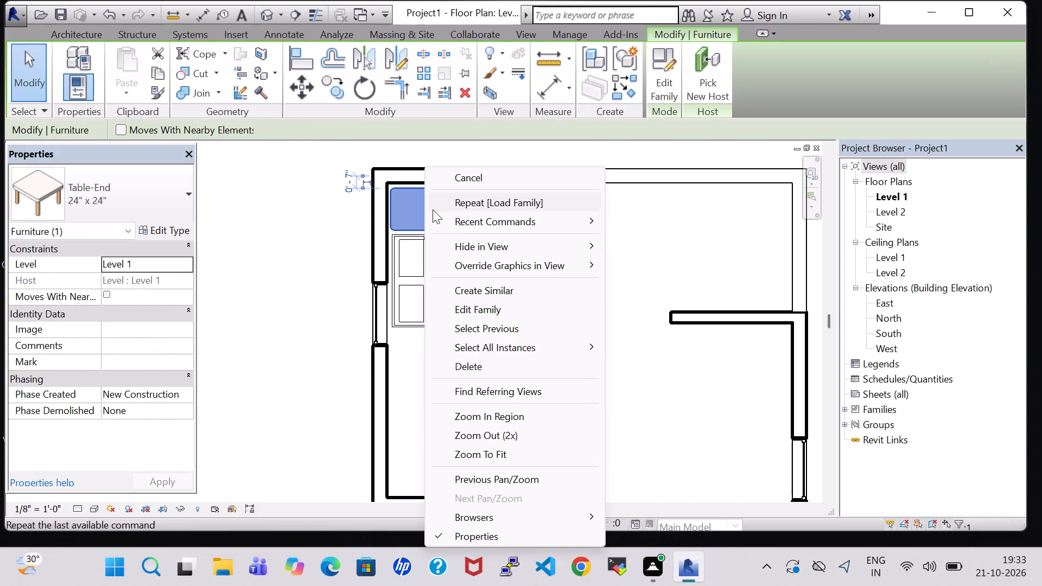
pyautogui.click(499, 292)
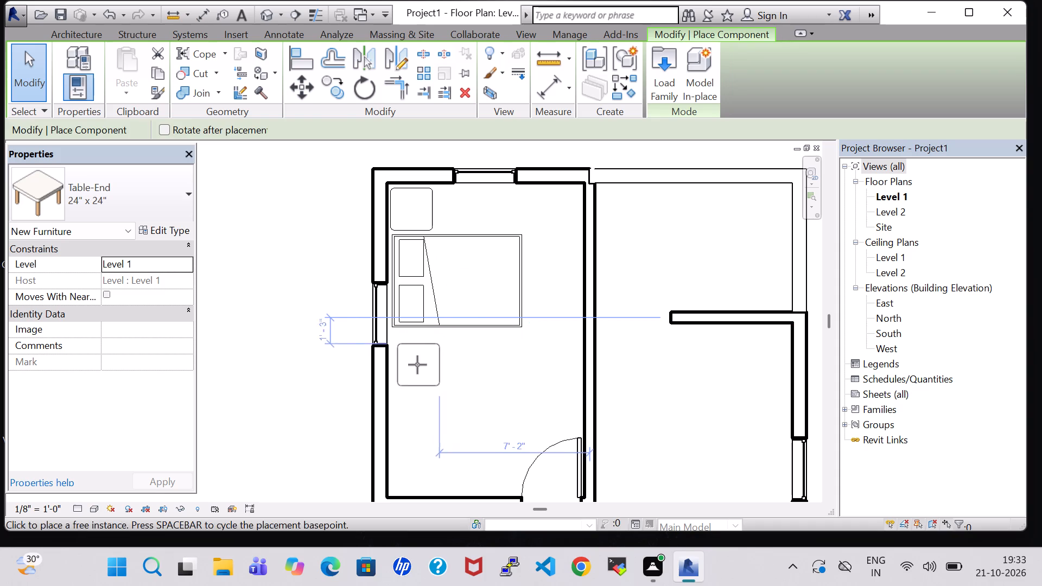
pyautogui.scroll(5, 415, 360)
pyautogui.click(413, 349)
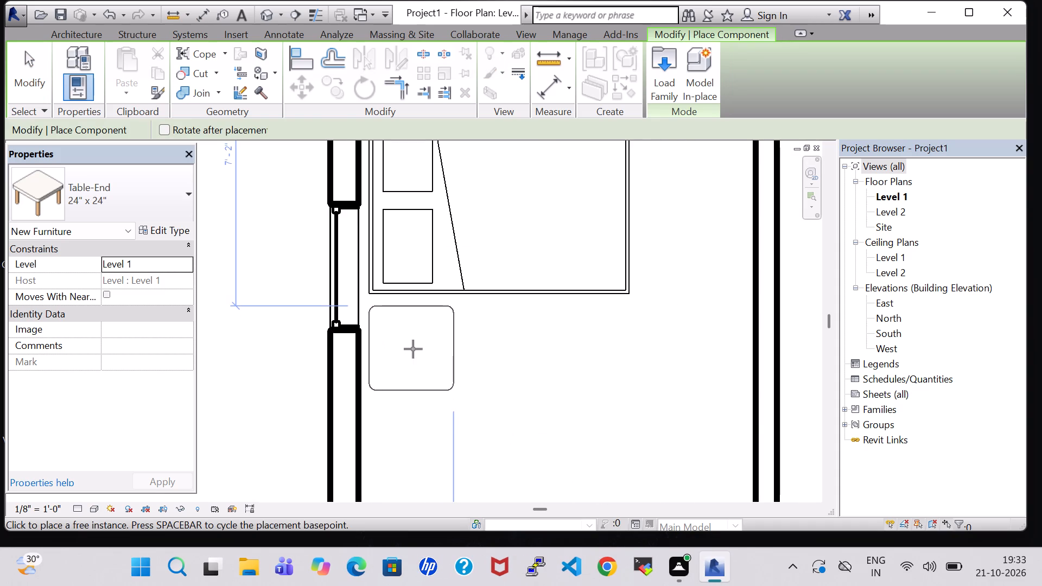
pyautogui.press('Escape')
pyautogui.press('Escape')
# Set the Height type parameter of the 24" x 24" Table-End to 2' 0".
pyautogui.click(413, 349)
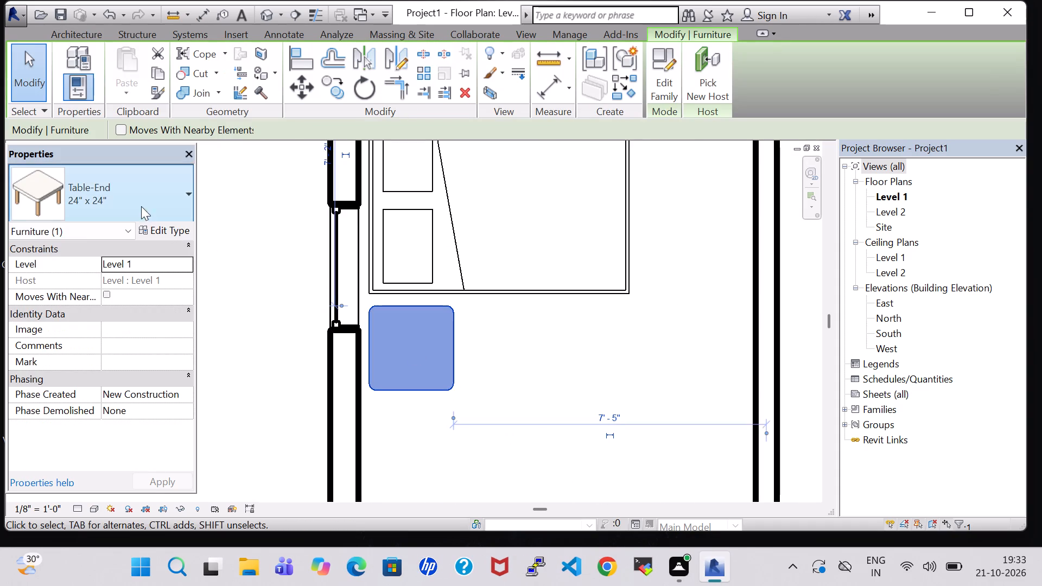
pyautogui.click(143, 227)
pyautogui.click(378, 274)
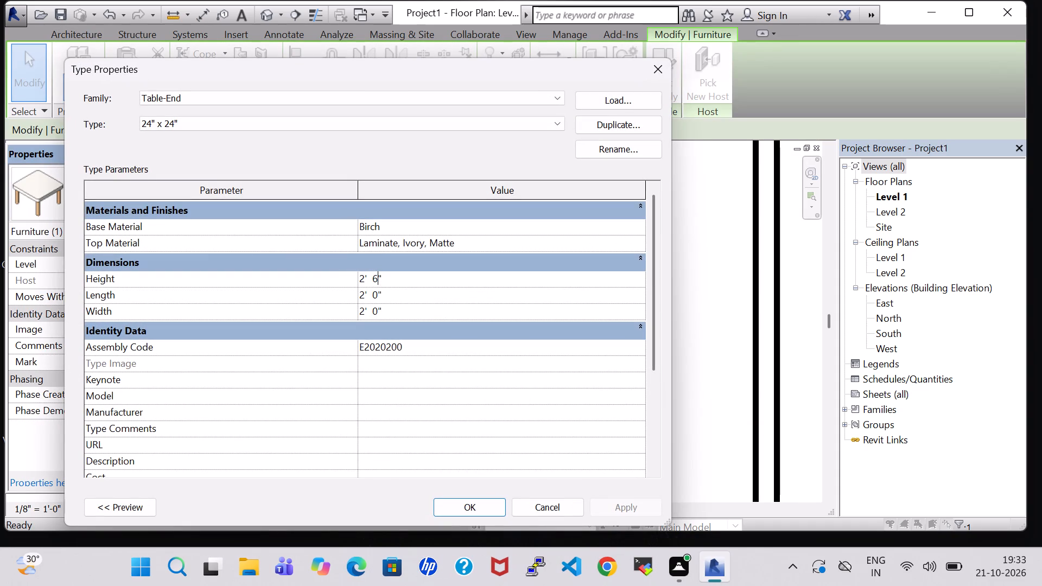
pyautogui.press('BackSpace')
pyautogui.press('0')
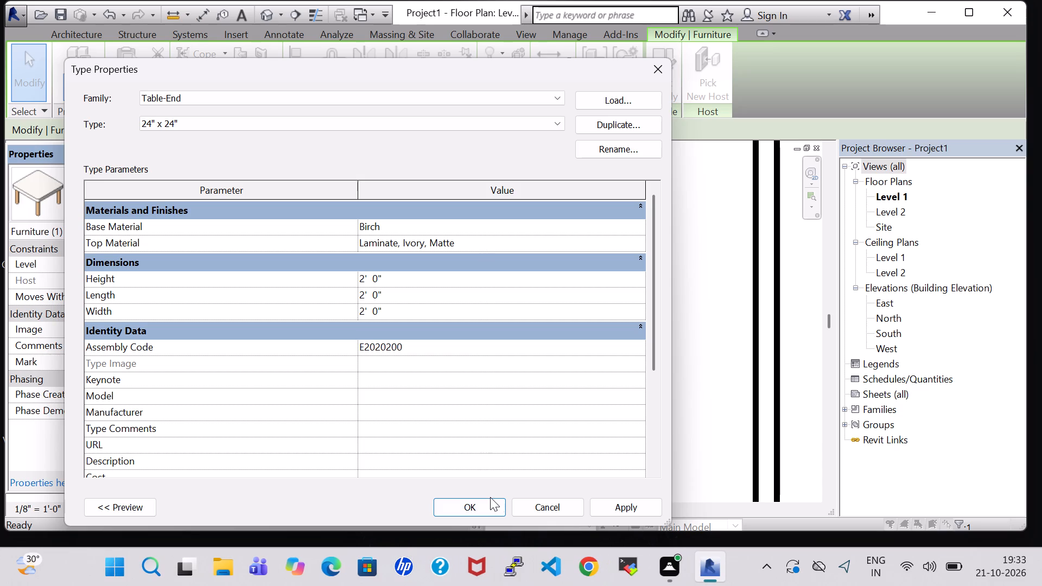
pyautogui.click(490, 497)
pyautogui.click(491, 505)
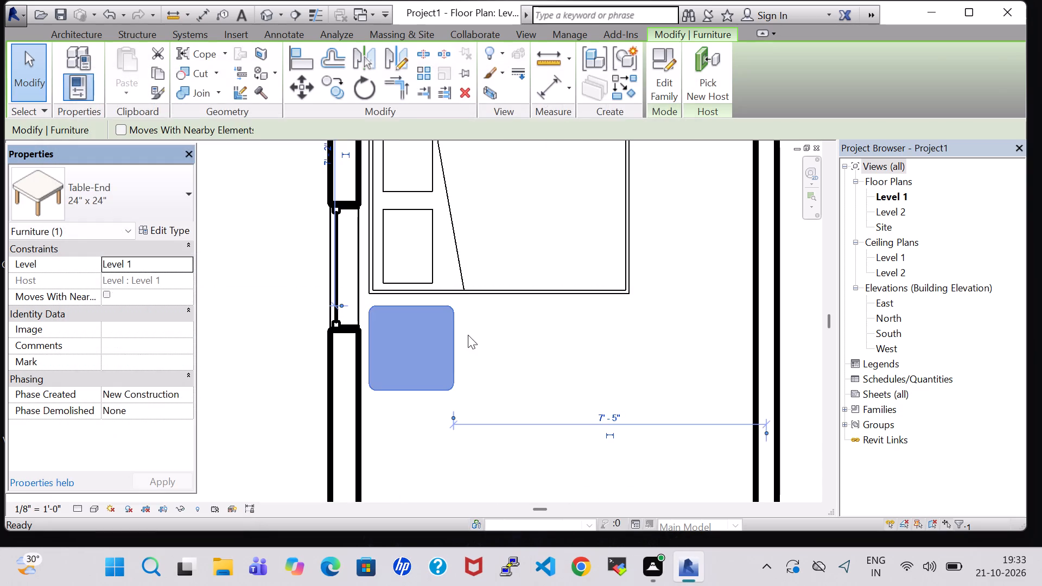
pyautogui.click(513, 351)
# Check the type dimensions of the end table on the north side of the bed.
pyautogui.scroll(1, 490, 244)
pyautogui.moveTo(494, 259); pyautogui.dragTo(532, 413, button='middle')
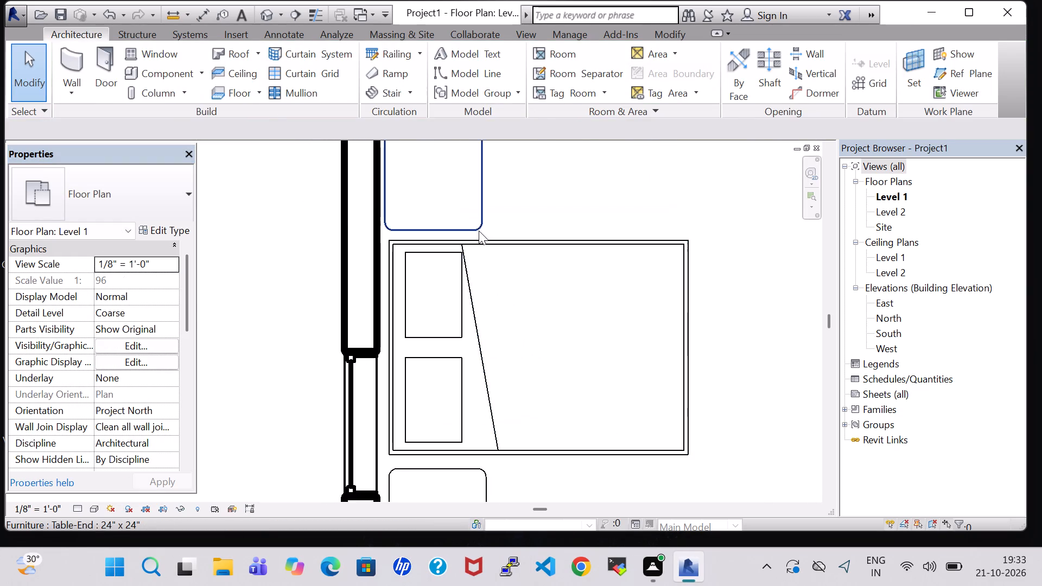
pyautogui.click(476, 222)
pyautogui.click(153, 228)
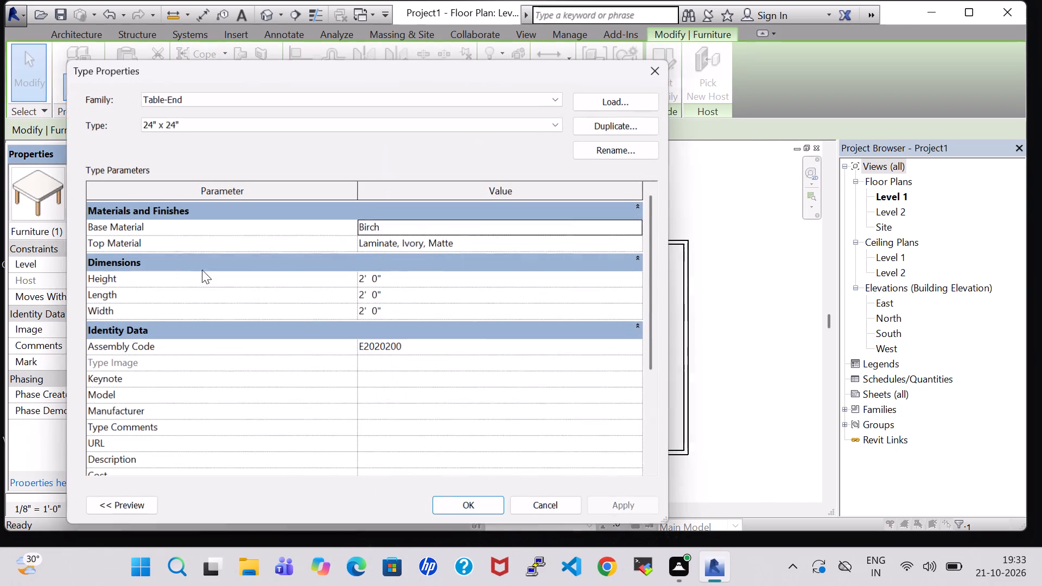
pyautogui.click(479, 515)
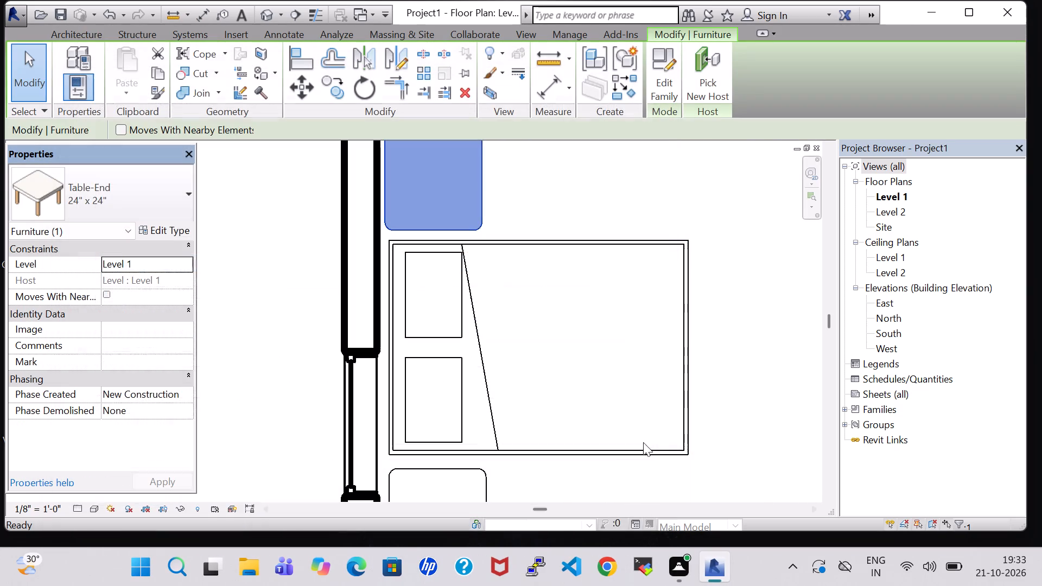
pyautogui.click(760, 334)
pyautogui.scroll(-3, 753, 333)
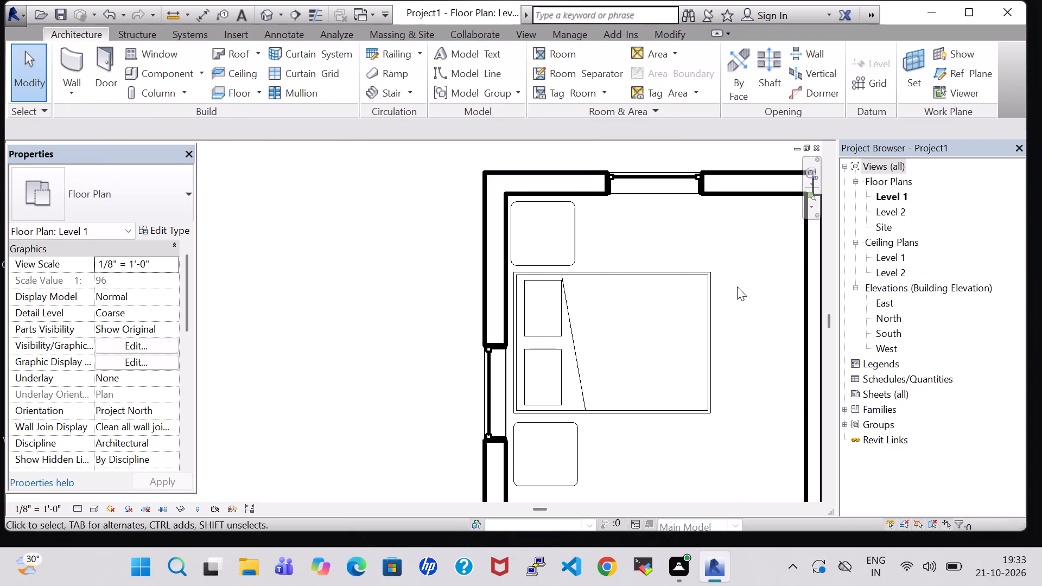
# Load the Chair-Corbu family from the US Imperial Furniture Seating library for placement.
pyautogui.scroll(-2, 737, 286)
pyautogui.moveTo(685, 277); pyautogui.dragTo(573, 265, button='middle')
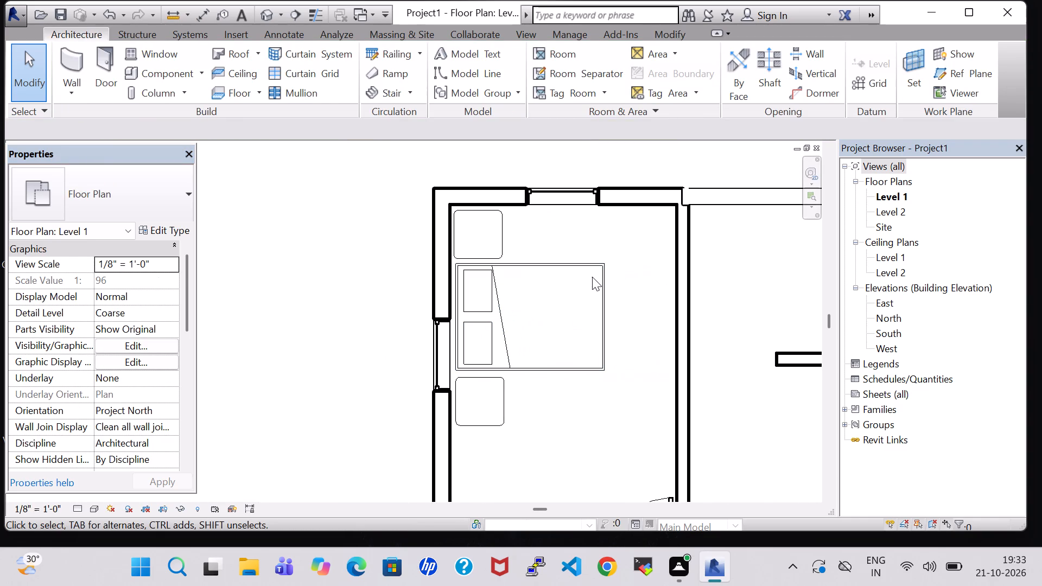
pyautogui.click(156, 72)
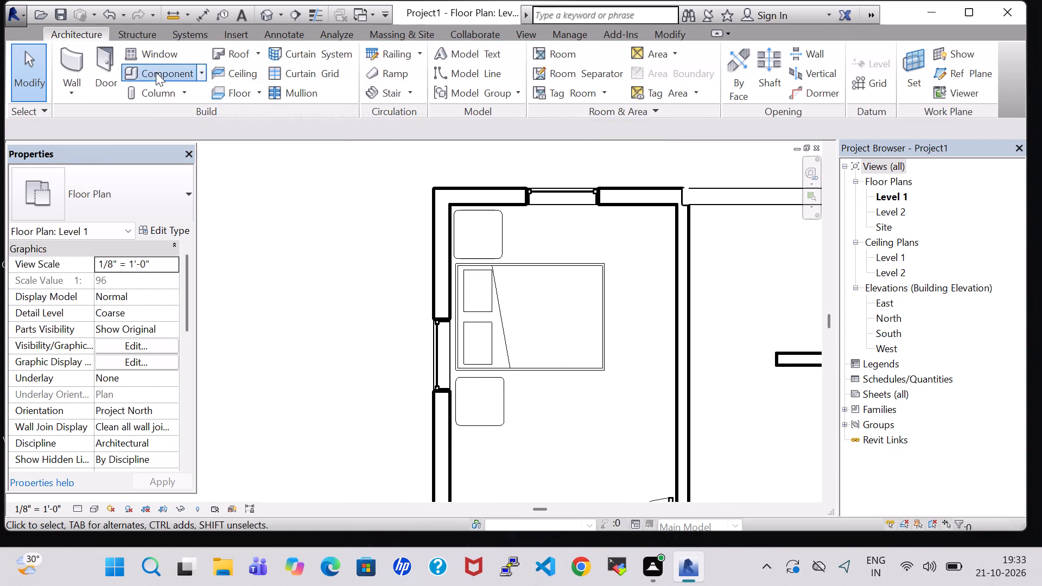
pyautogui.click(668, 94)
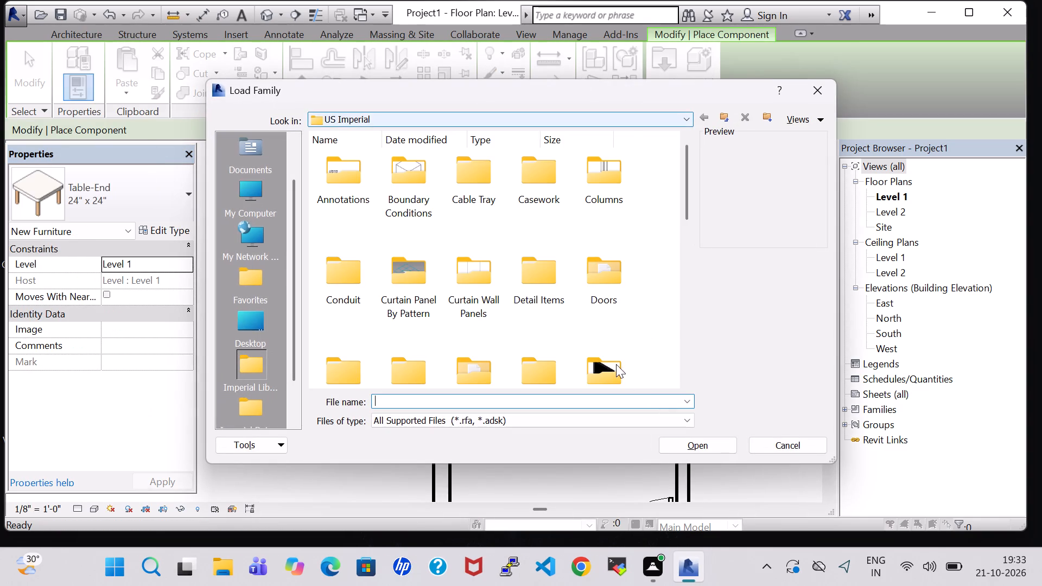
pyautogui.doubleClick(616, 364)
pyautogui.doubleClick(420, 170)
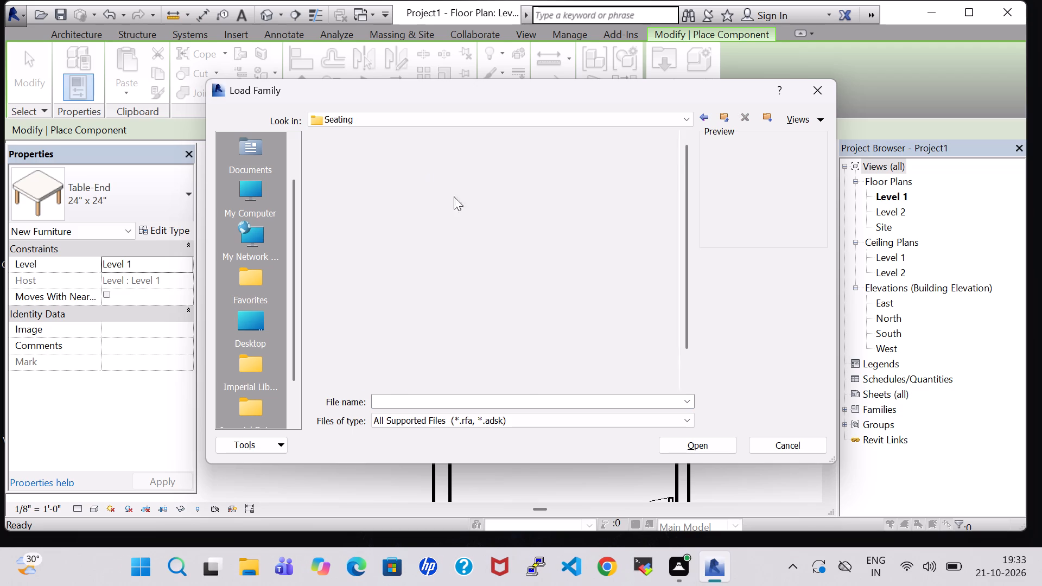
pyautogui.click(534, 193)
pyautogui.click(686, 444)
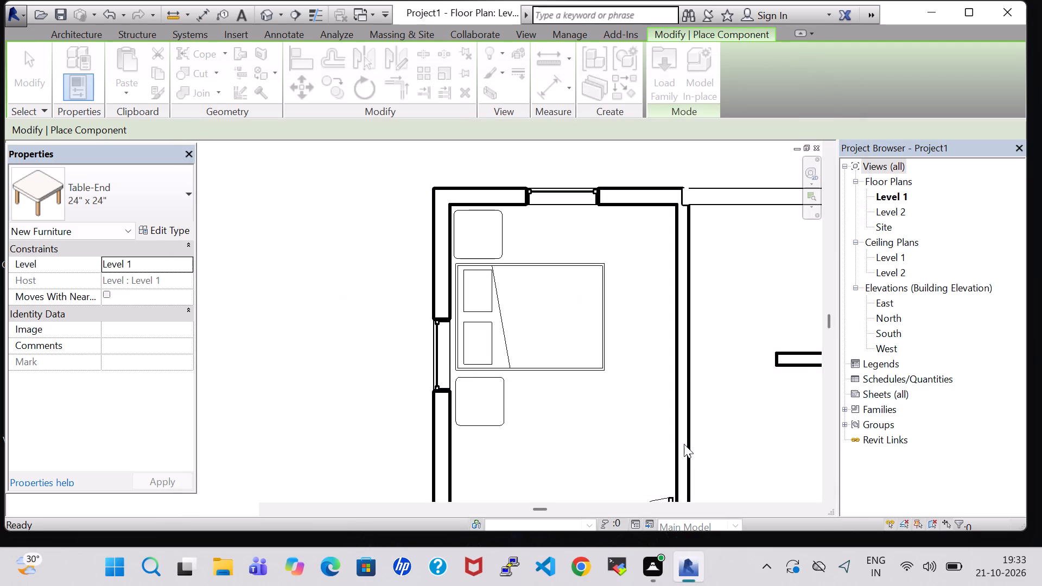
# Place the Chair-Corbu by the bedroom's south wall, rotated 180° to face north, about 2' 11" from the west wall.
pyautogui.scroll(1, 574, 379)
pyautogui.moveTo(571, 445); pyautogui.dragTo(573, 307, button='middle')
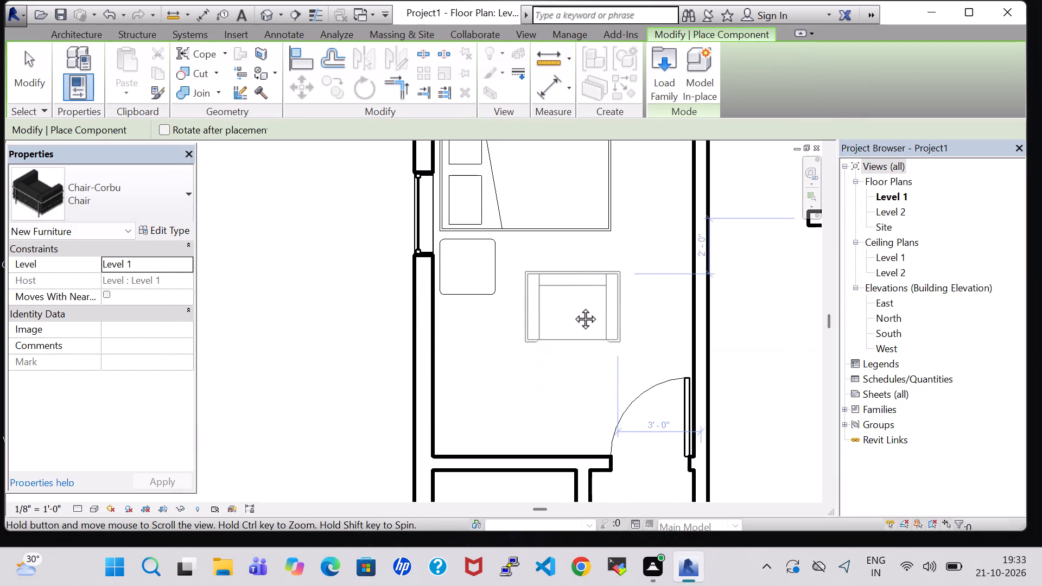
pyautogui.moveTo(573, 307); pyautogui.dragTo(572, 305, button='middle')
pyautogui.press('space')
pyautogui.press('space')
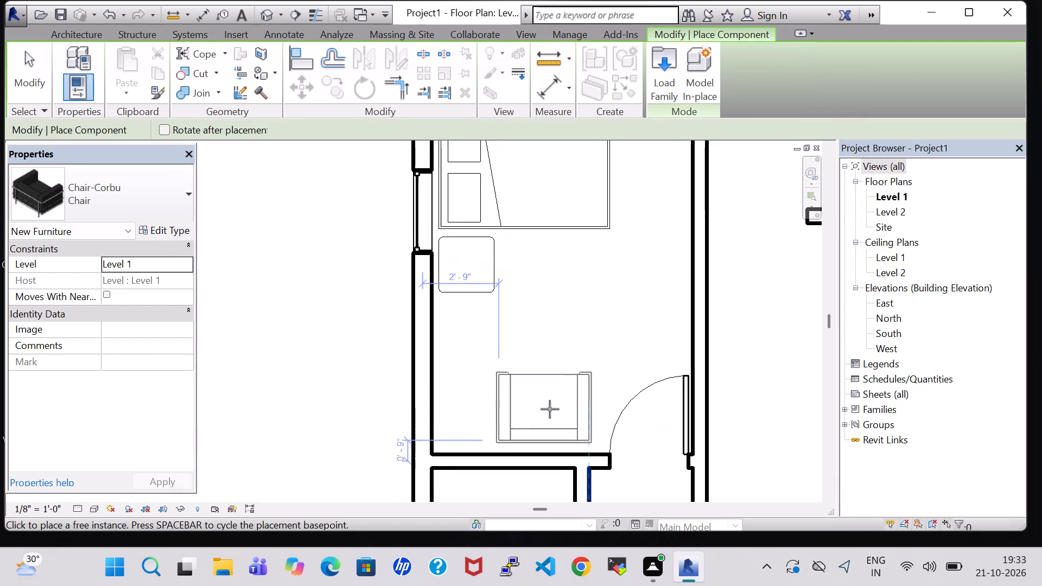
pyautogui.scroll(5, 550, 410)
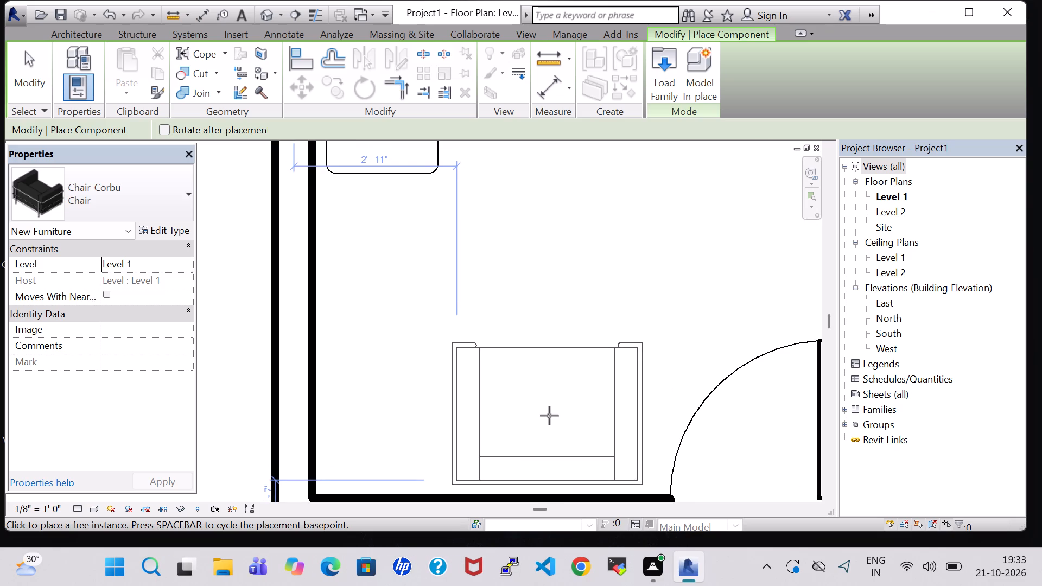
pyautogui.click(549, 417)
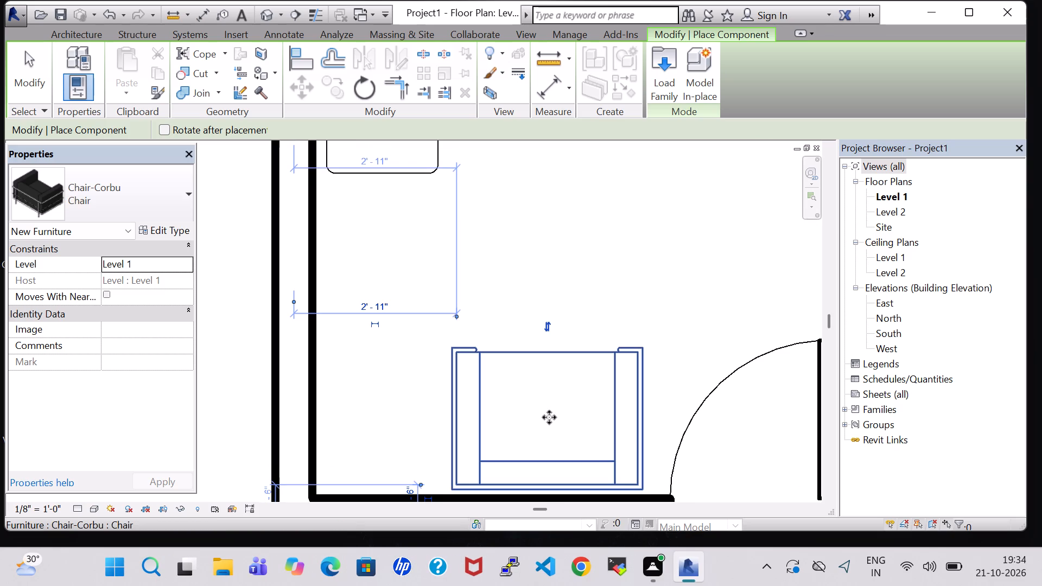
pyautogui.press('Escape')
pyautogui.press('Escape')
# Load the Table-Coffee family and place a 24" x 24" x 24" one in the bedroom's southwest corner, west of the chair.
pyautogui.scroll(-2, 549, 417)
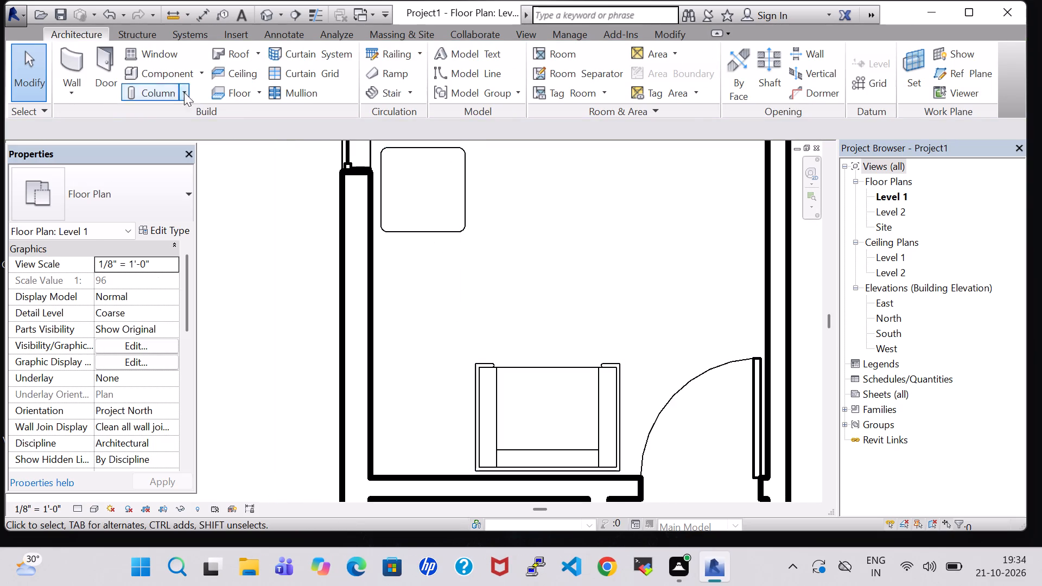
pyautogui.click(170, 77)
pyautogui.click(666, 77)
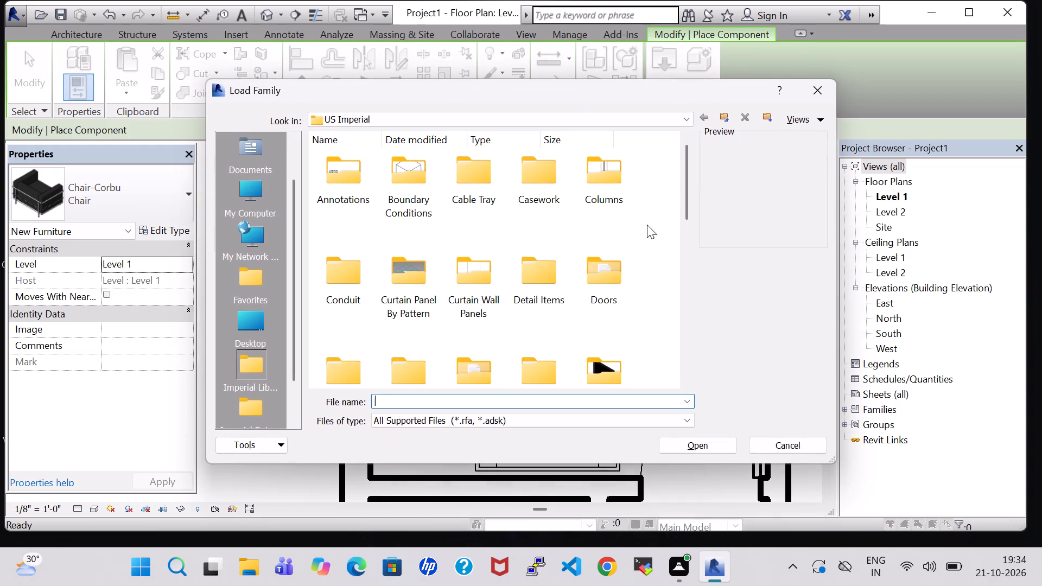
pyautogui.doubleClick(609, 362)
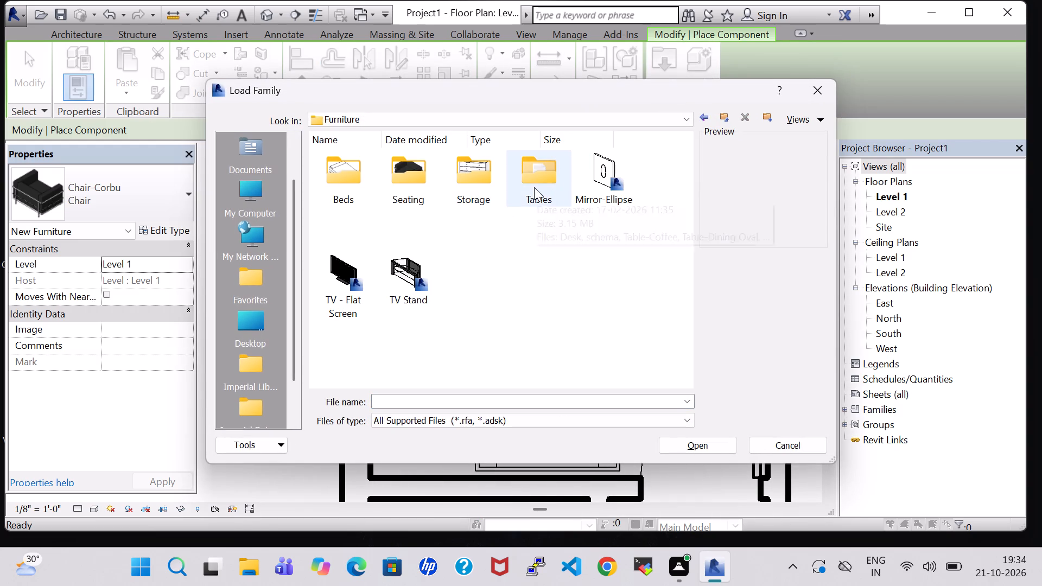
pyautogui.doubleClick(534, 187)
pyautogui.click(434, 182)
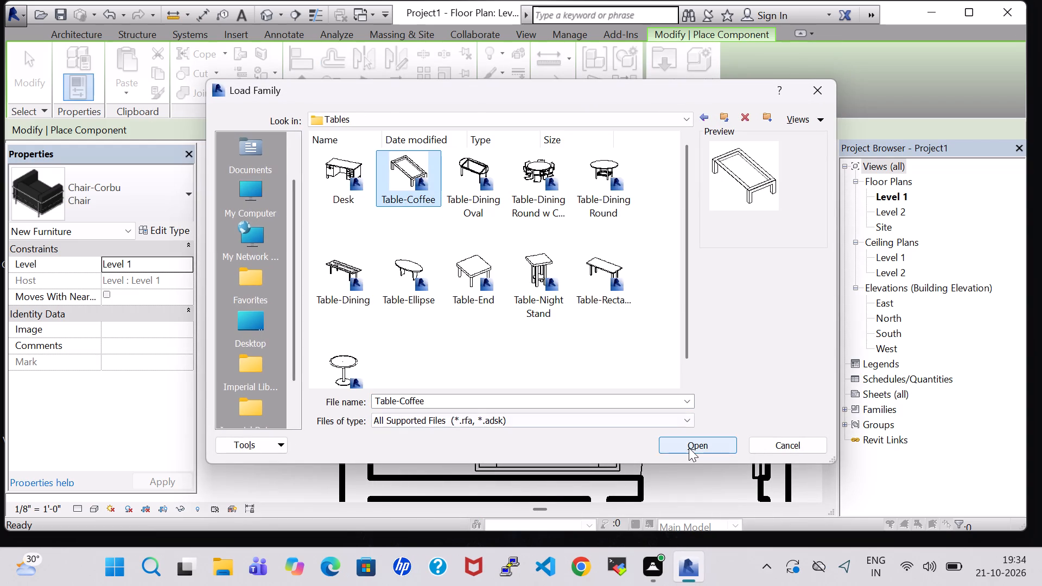
pyautogui.click(689, 448)
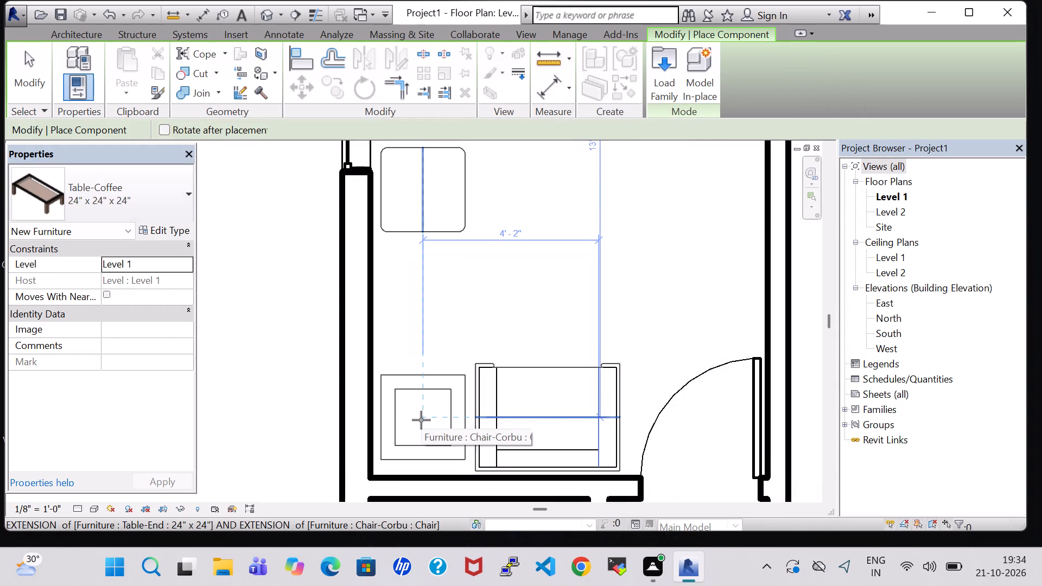
pyautogui.scroll(3, 421, 423)
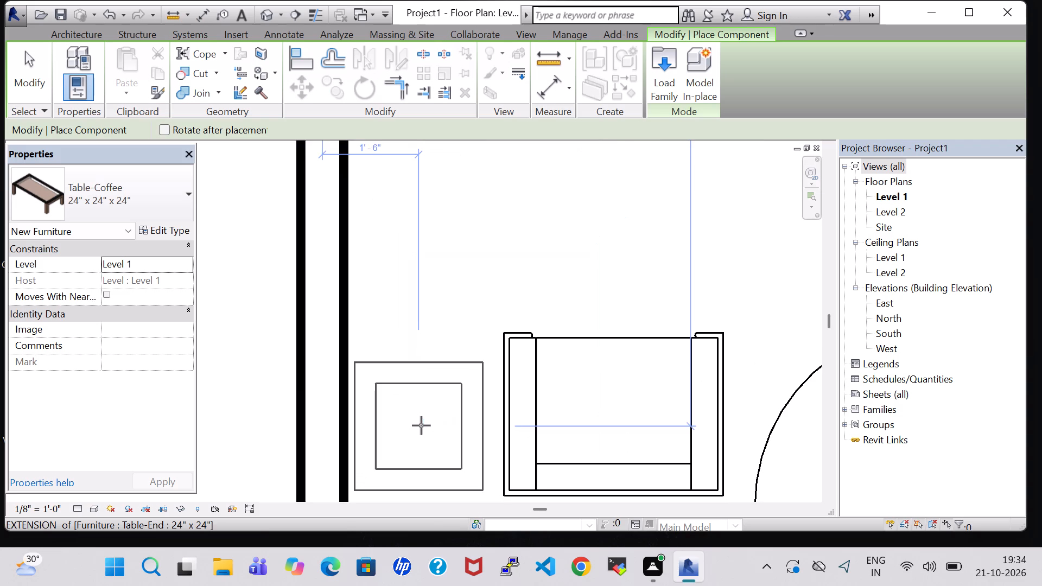
pyautogui.click(422, 431)
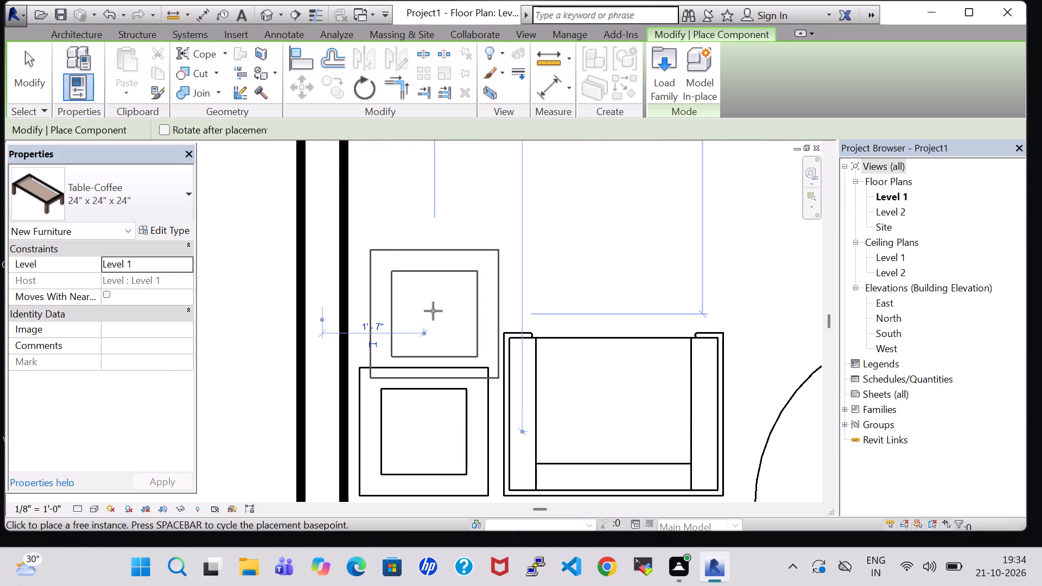
pyautogui.press('Escape')
pyautogui.press('Escape')
# Load the TV - Flat Screen family from the US Imperial Furniture library for placement.
pyautogui.scroll(-6, 488, 276)
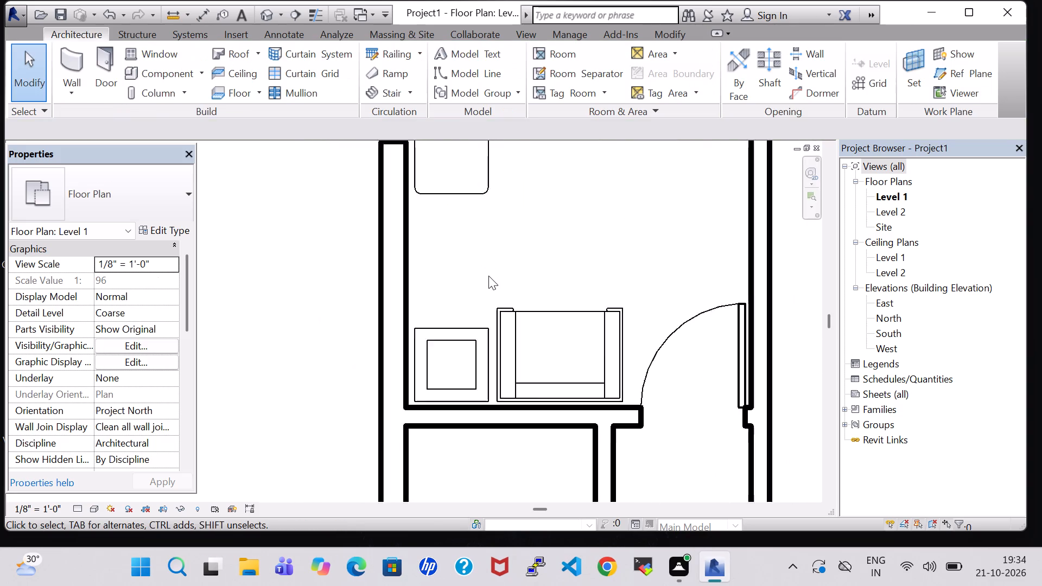
pyautogui.scroll(-3, 488, 276)
pyautogui.moveTo(501, 259); pyautogui.dragTo(501, 299, button='middle')
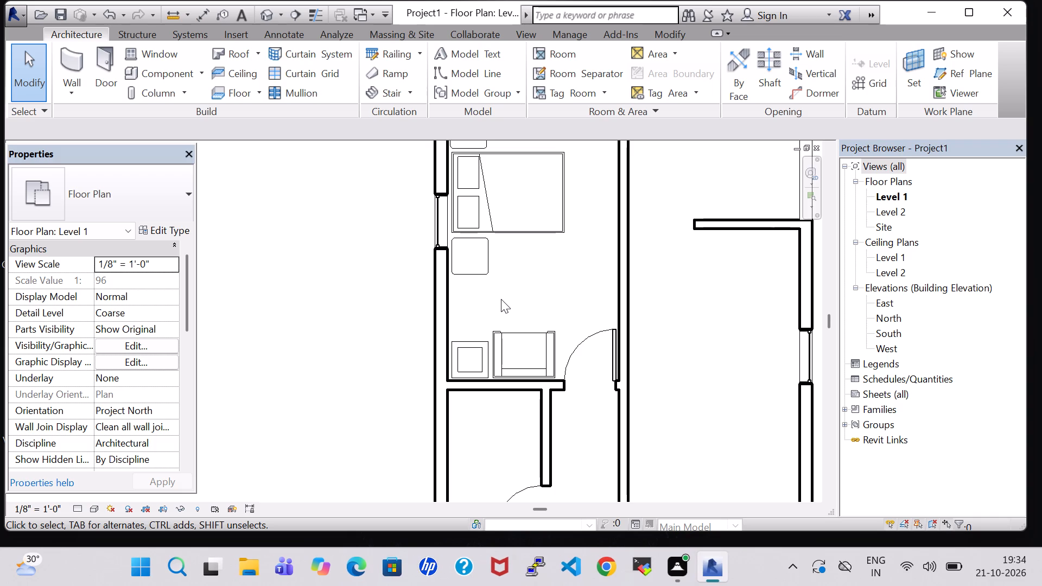
pyautogui.click(693, 313)
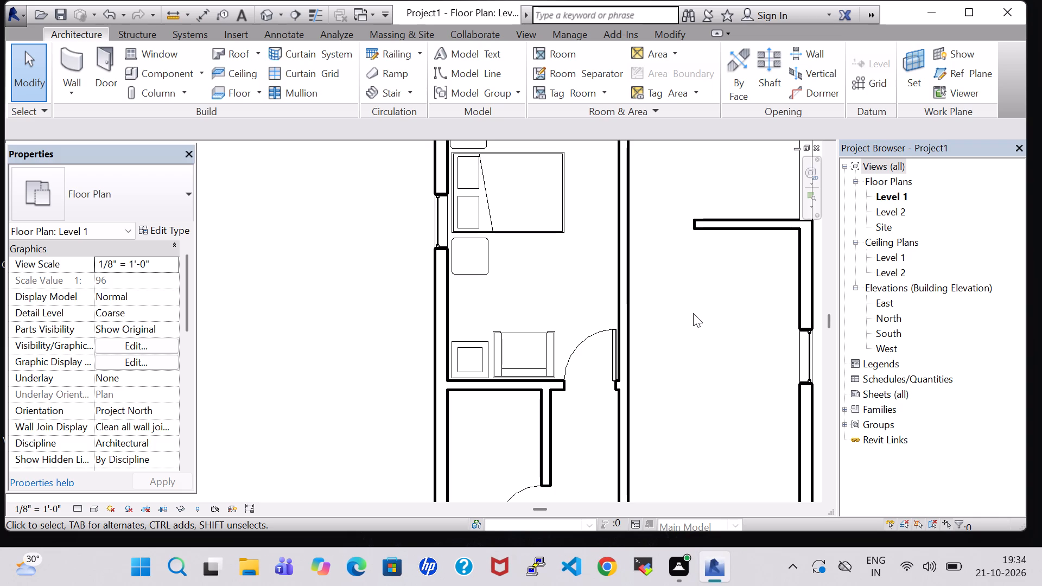
pyautogui.scroll(-2, 692, 313)
pyautogui.moveTo(692, 313); pyautogui.dragTo(542, 390, button='middle')
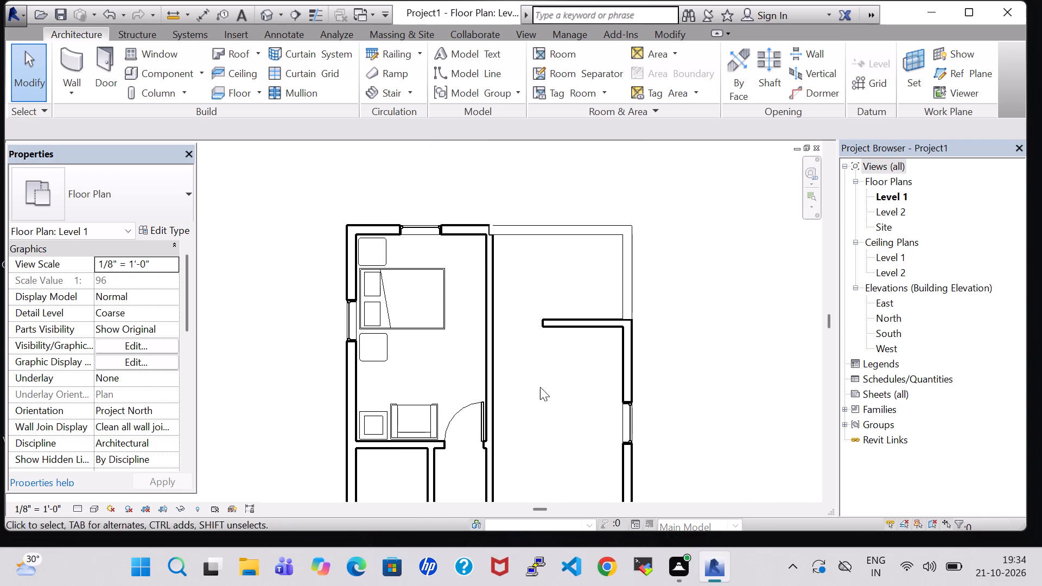
pyautogui.click(138, 72)
pyautogui.click(674, 79)
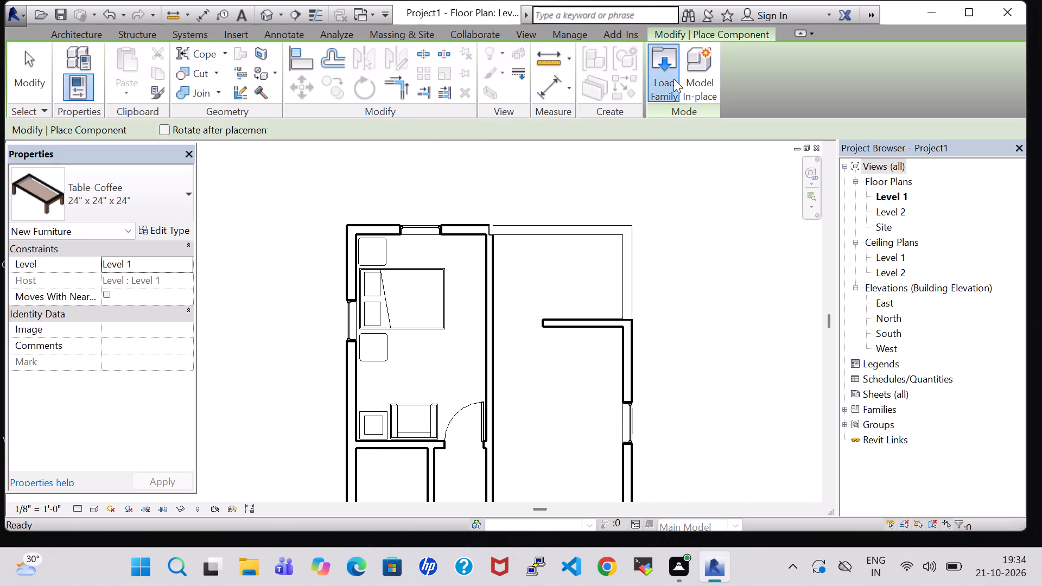
pyautogui.doubleClick(614, 358)
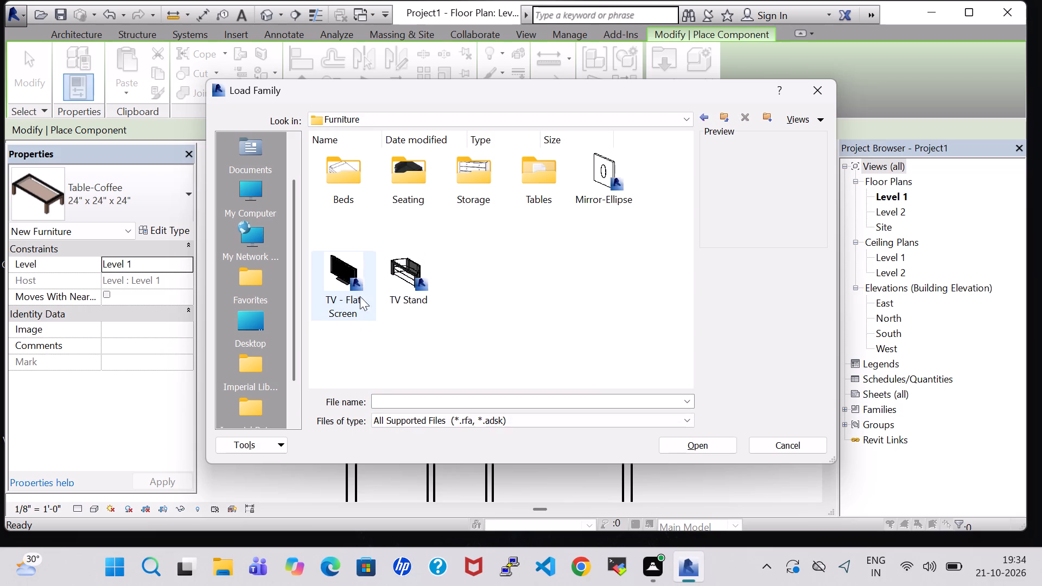
pyautogui.click(337, 269)
pyautogui.click(720, 447)
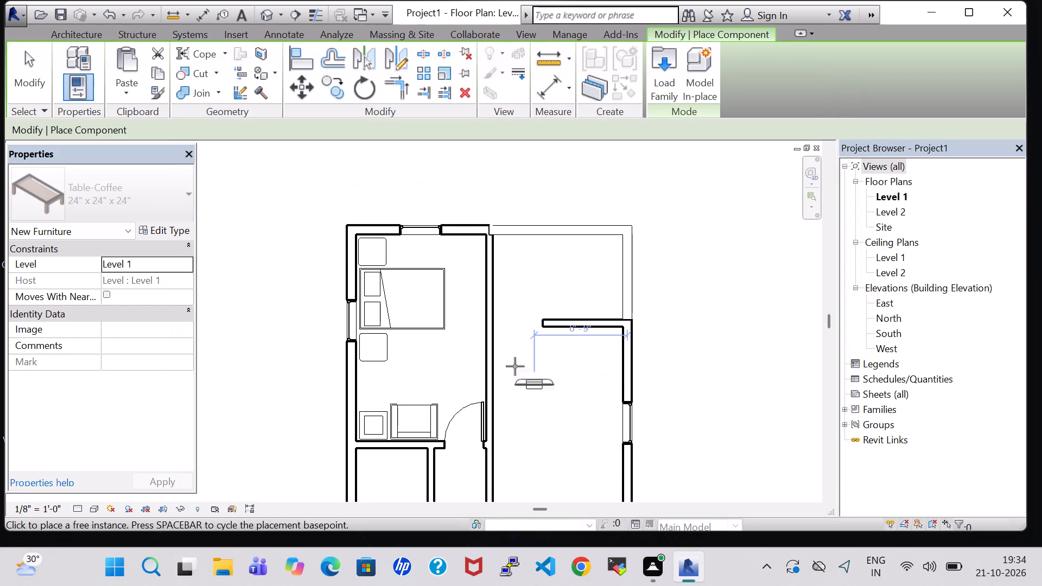
# Place the 32" TV - Flat Screen against the bedroom's east wall, rotated to face west toward the bed.
pyautogui.press('space')
pyautogui.press('space')
pyautogui.press('space')
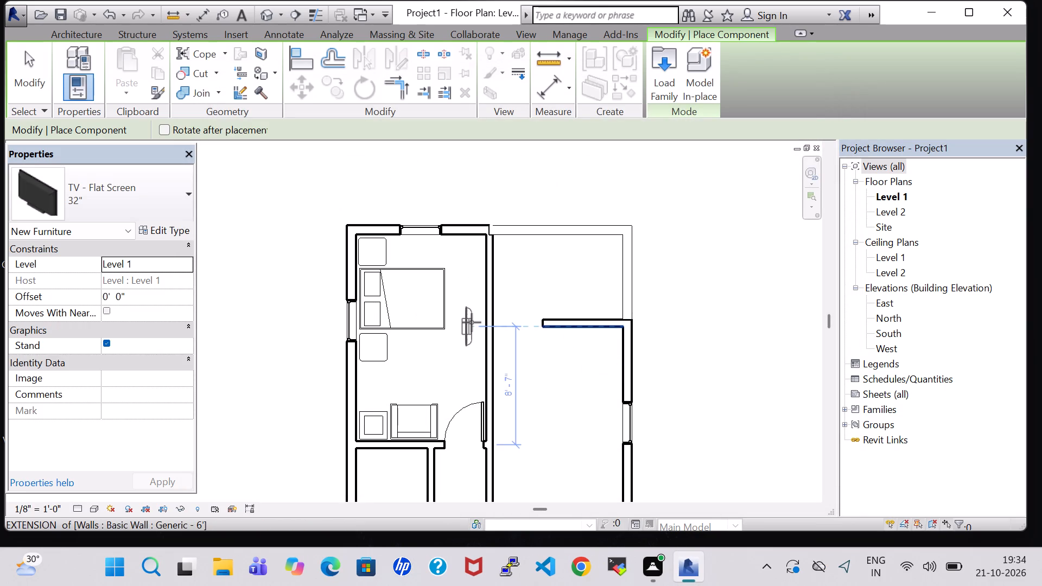
pyautogui.scroll(6, 472, 322)
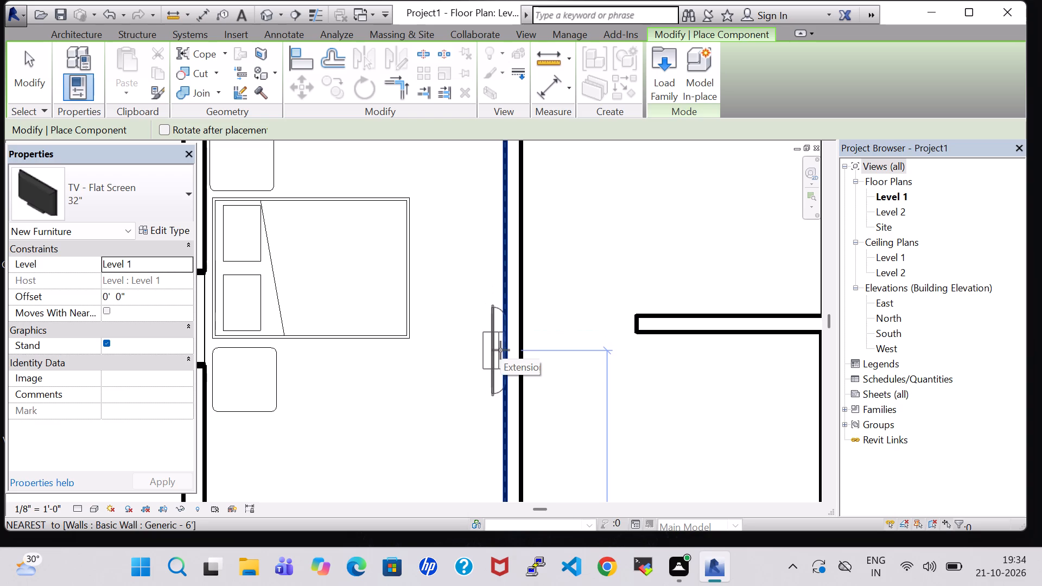
pyautogui.click(500, 337)
pyautogui.press('Escape')
pyautogui.press('Escape')
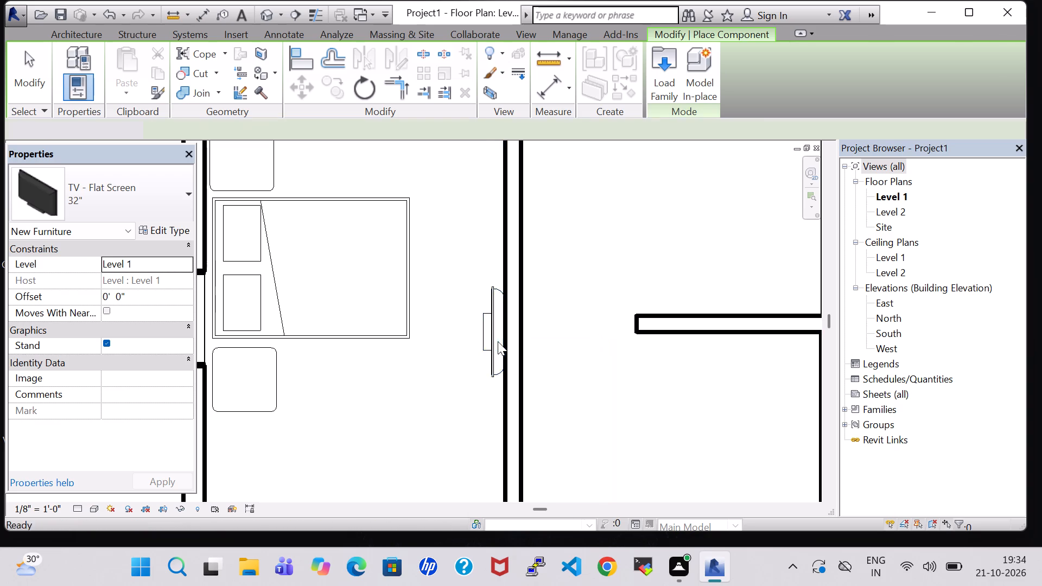
# Set the flat-screen TV's Offset from Level 1 to 3' 5".
pyautogui.click(495, 341)
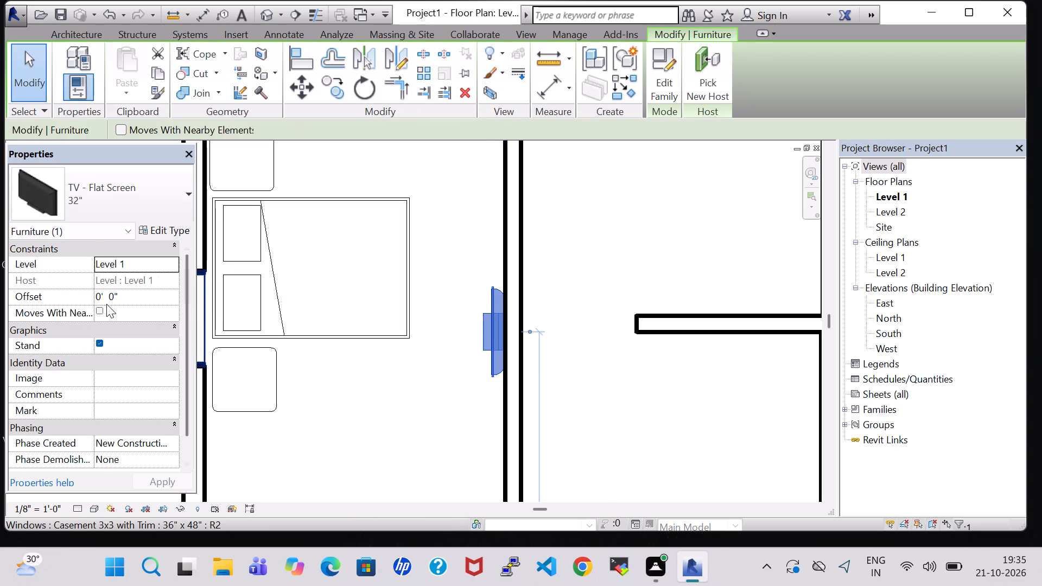
pyautogui.click(102, 300)
pyautogui.press('BackSpace')
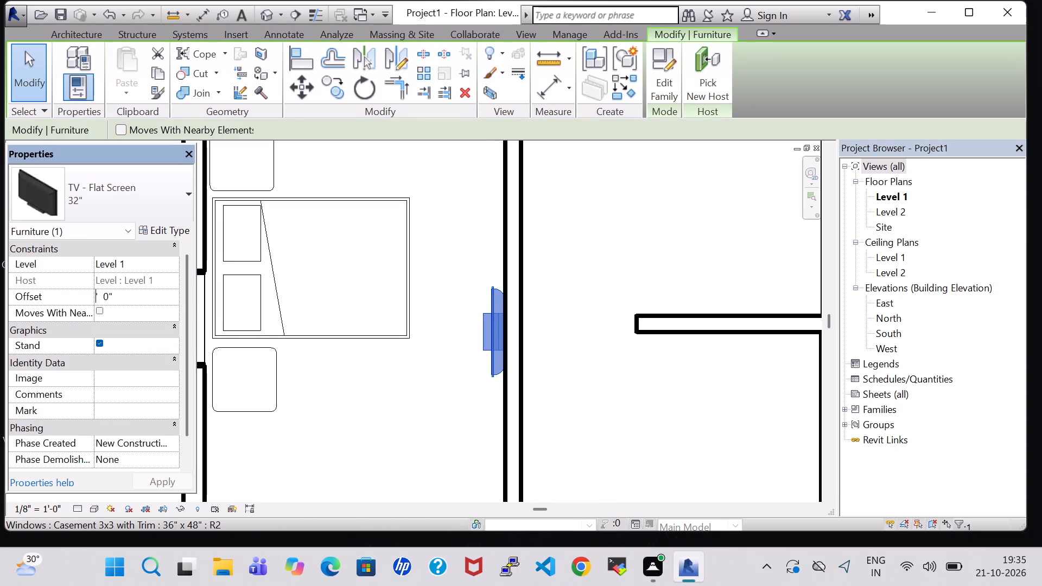
pyautogui.press('3')
pyautogui.click(114, 303)
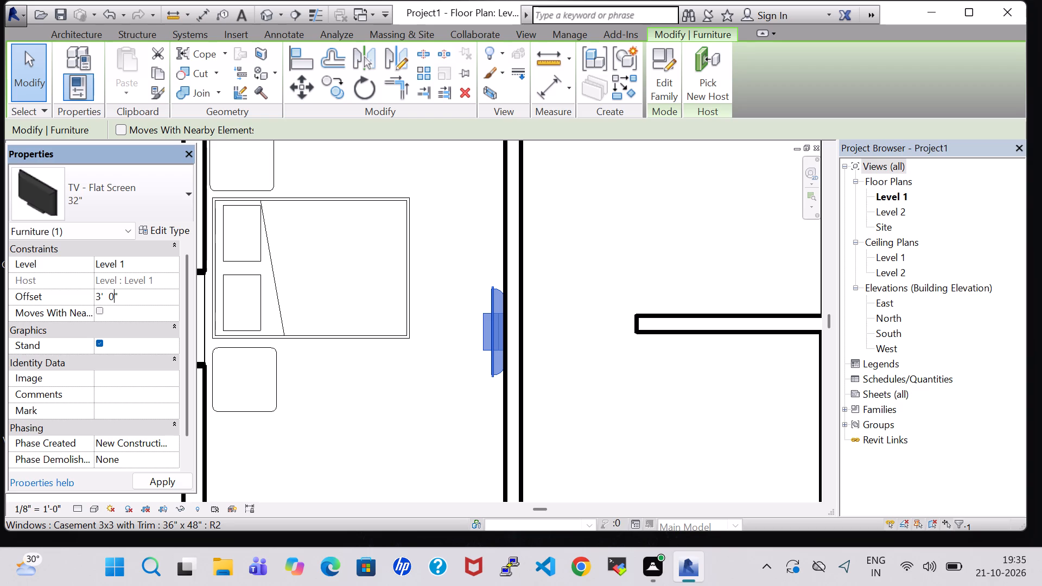
pyautogui.press('BackSpace')
pyautogui.press('5')
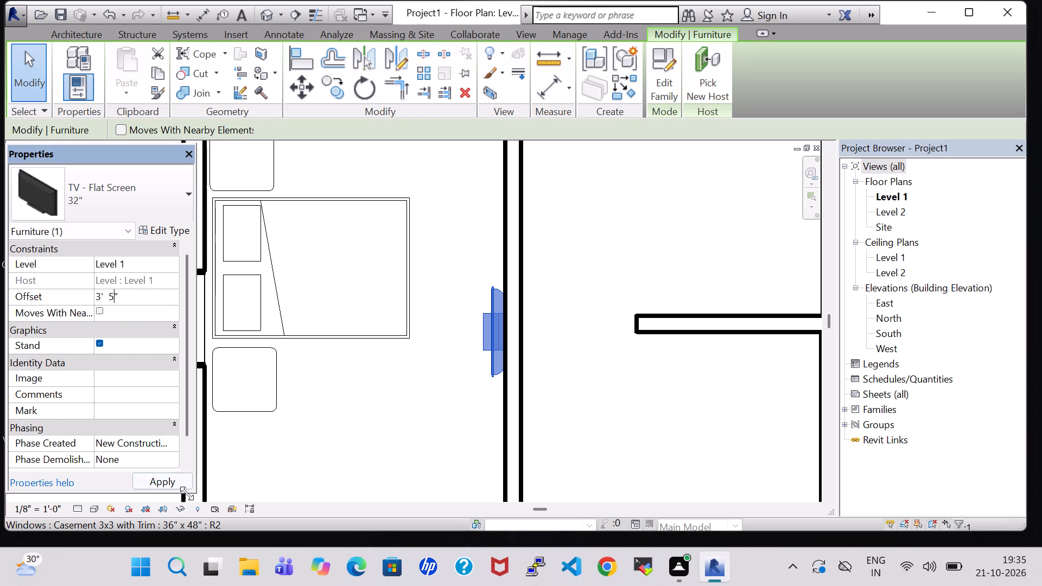
pyautogui.click(156, 482)
pyautogui.click(445, 436)
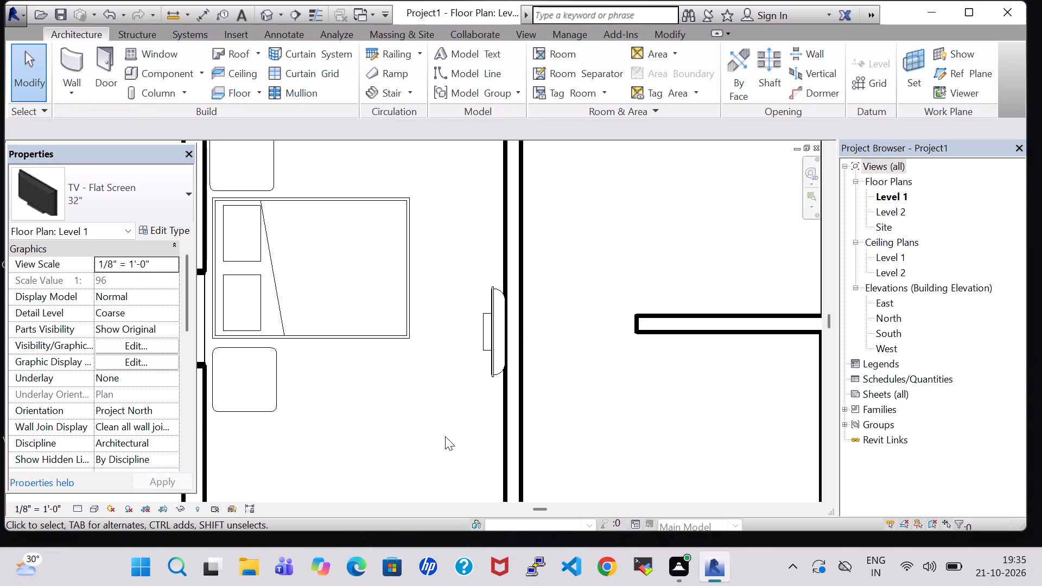
# Nudge the end table south of the bed and the bed itself each four increments south.
pyautogui.scroll(-3, 445, 436)
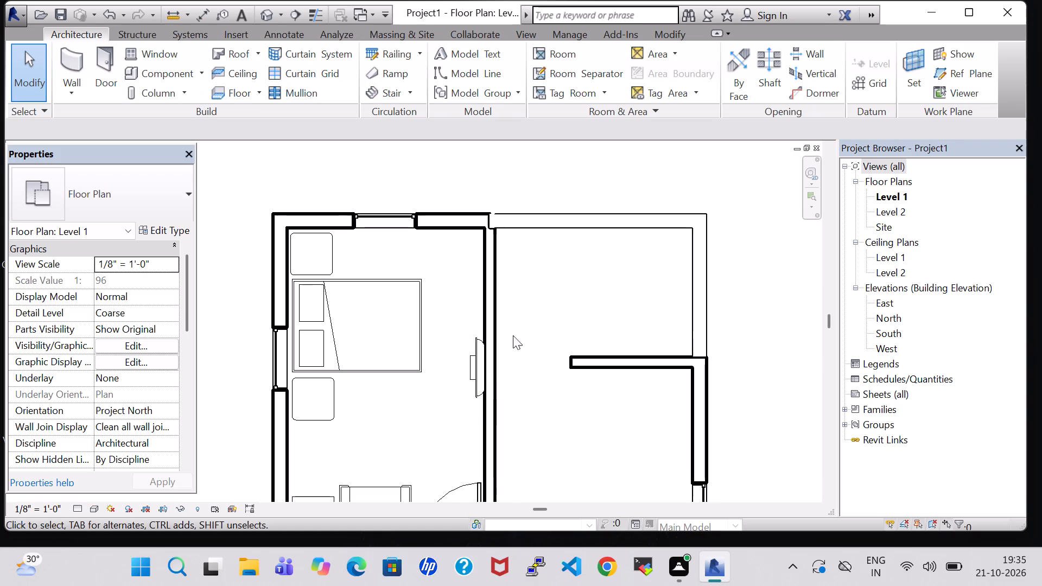
pyautogui.click(516, 312)
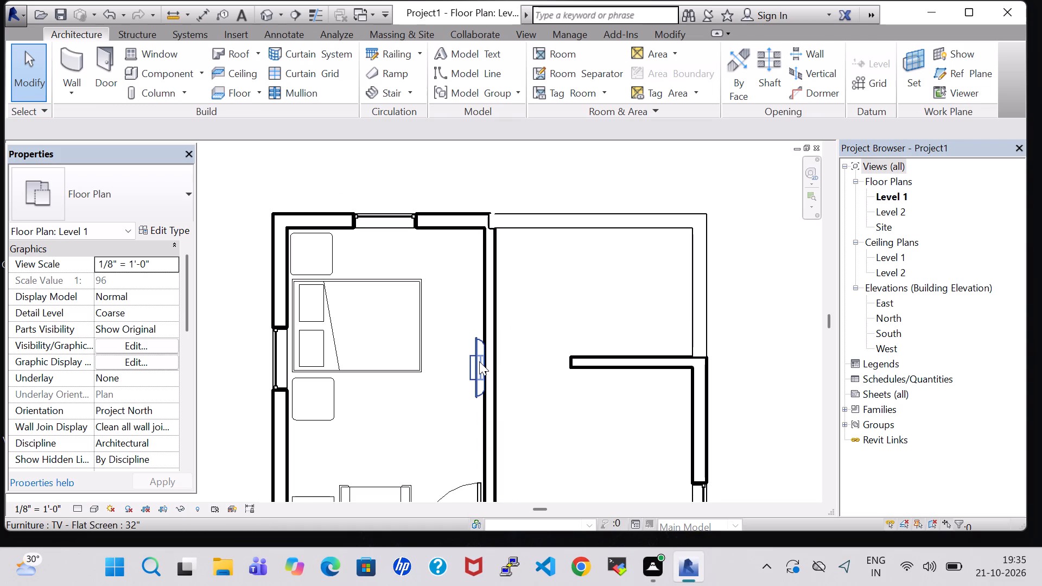
pyautogui.click(564, 301)
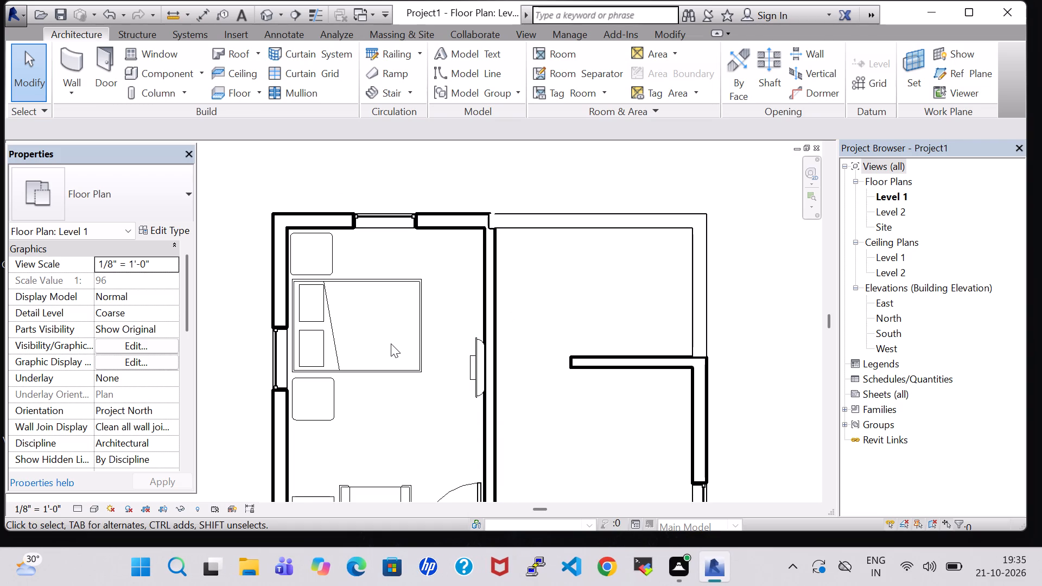
pyautogui.click(352, 355)
pyautogui.scroll(-4, 352, 358)
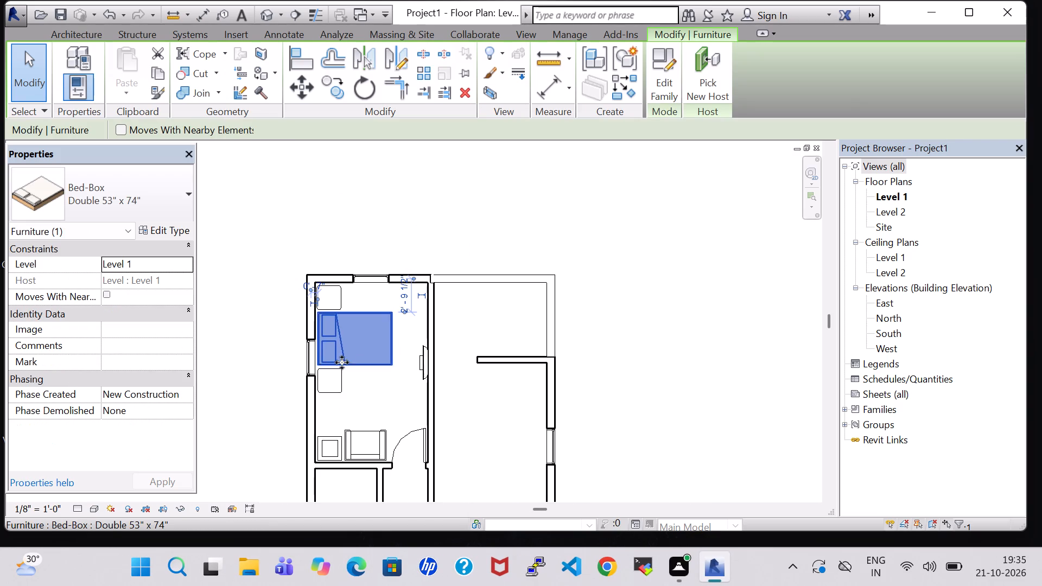
pyautogui.click(333, 388)
pyautogui.press('Down')
pyautogui.press('Down')
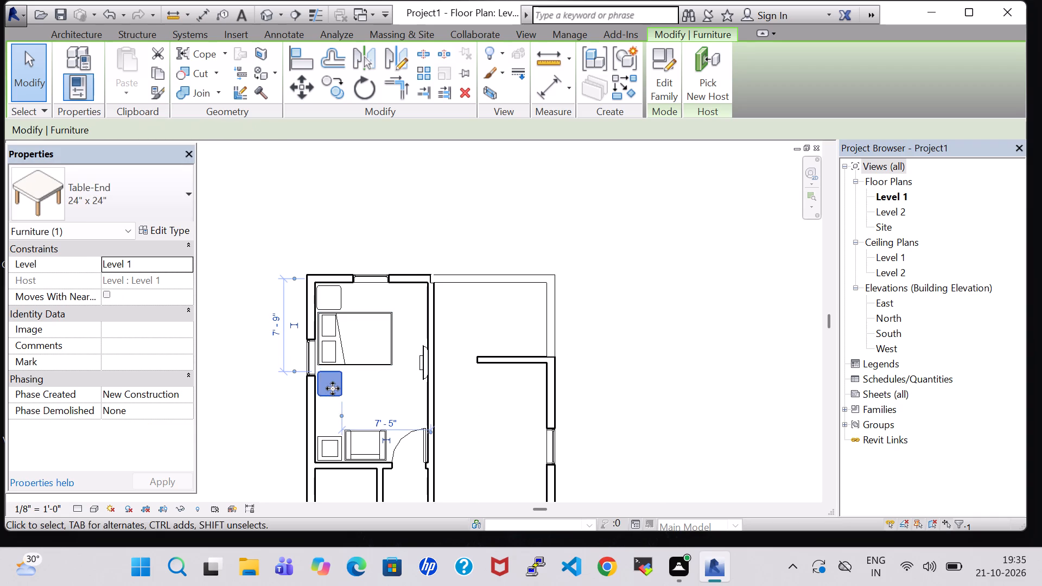
pyautogui.press('Down')
pyautogui.press('Down')
pyautogui.click(342, 359)
pyautogui.press('Down')
pyautogui.press('Down')
pyautogui.press('Down')
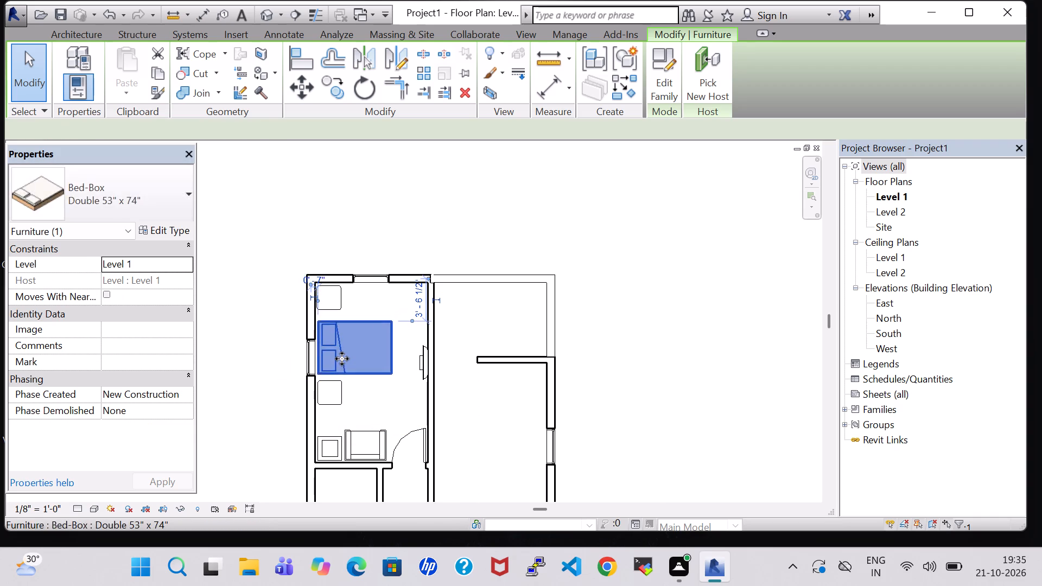
pyautogui.press('Down')
# Nudge the flat-screen TV on the bedroom's east wall five increments north so it faces the bed.
pyautogui.click(425, 366)
pyautogui.press('Up')
pyautogui.press('Up')
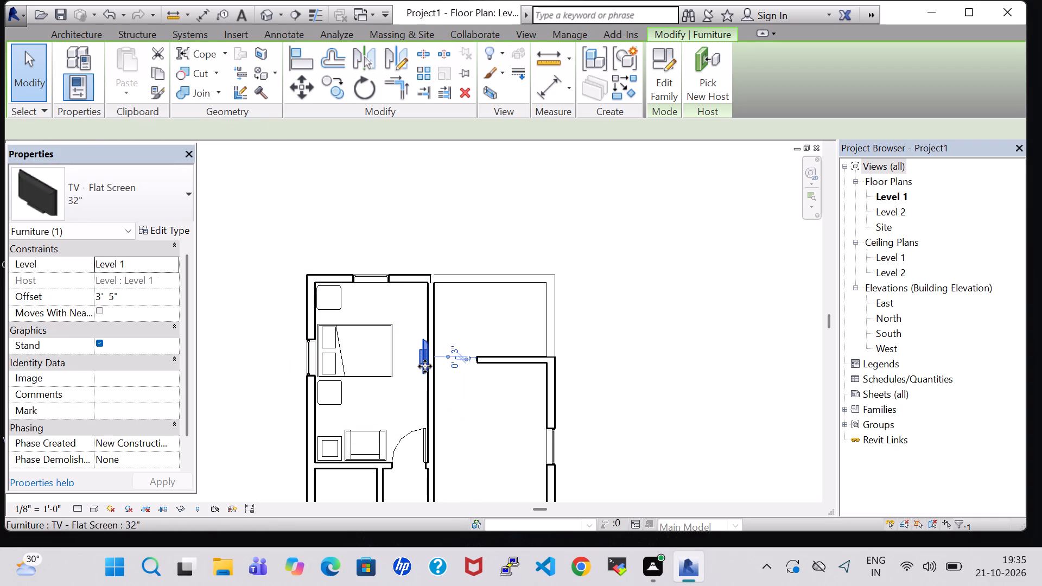
pyautogui.press('Up')
pyautogui.press('Up')
pyautogui.press('Up')
pyautogui.click(695, 353)
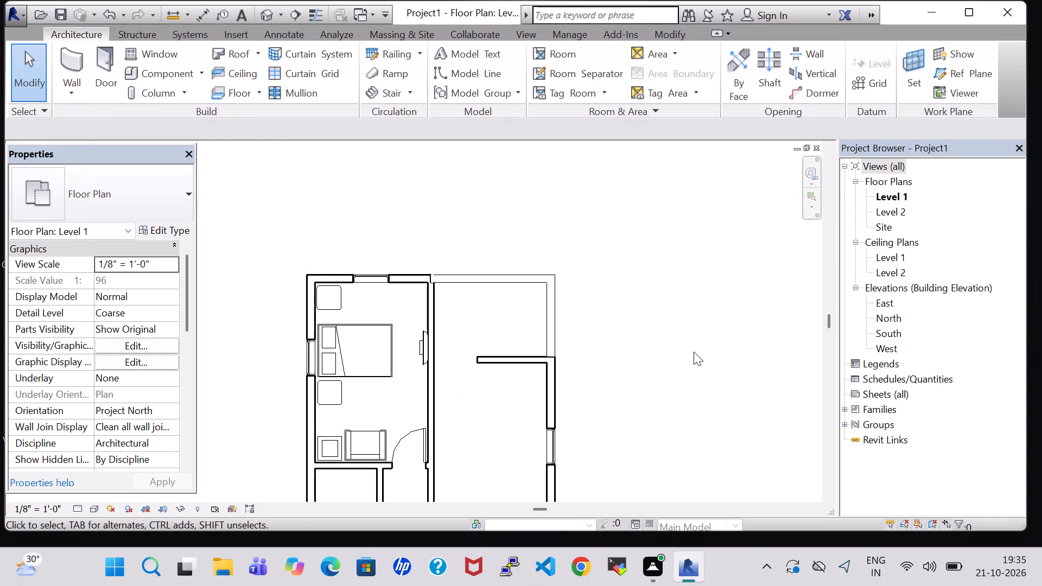
# Nudge the end table north of the bed two increments south toward the bed.
pyautogui.click(339, 311)
pyautogui.press('Down')
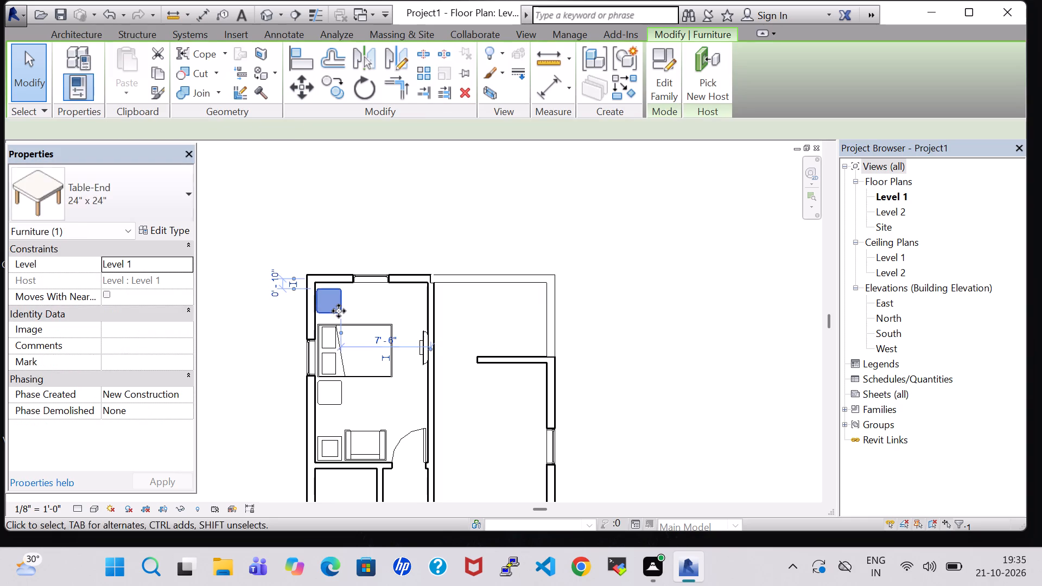
pyautogui.press('Down')
pyautogui.click(618, 330)
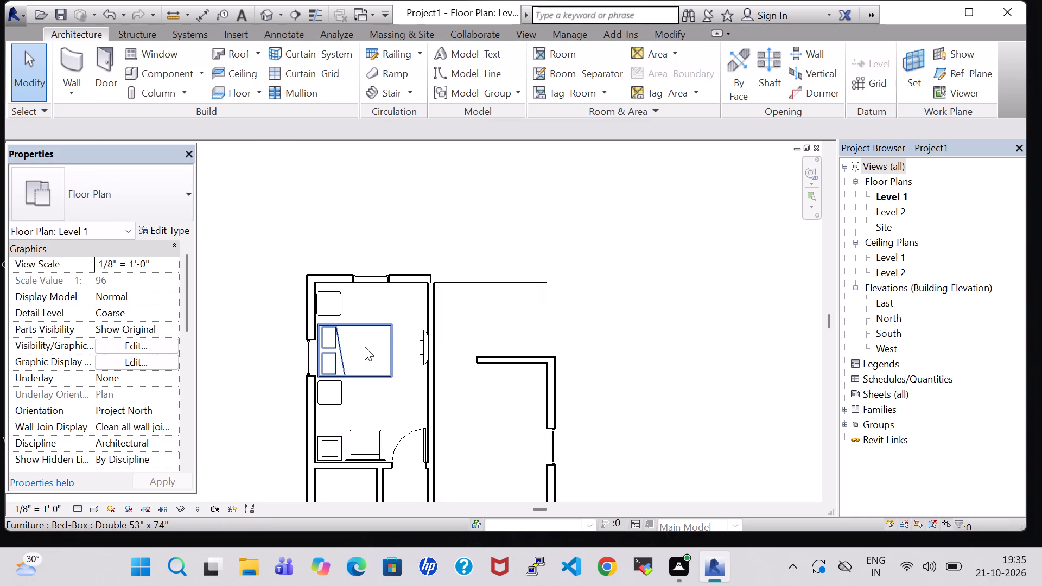
# Load the Dresser family from the US Imperial Furniture library's Storage folder.
pyautogui.click(160, 74)
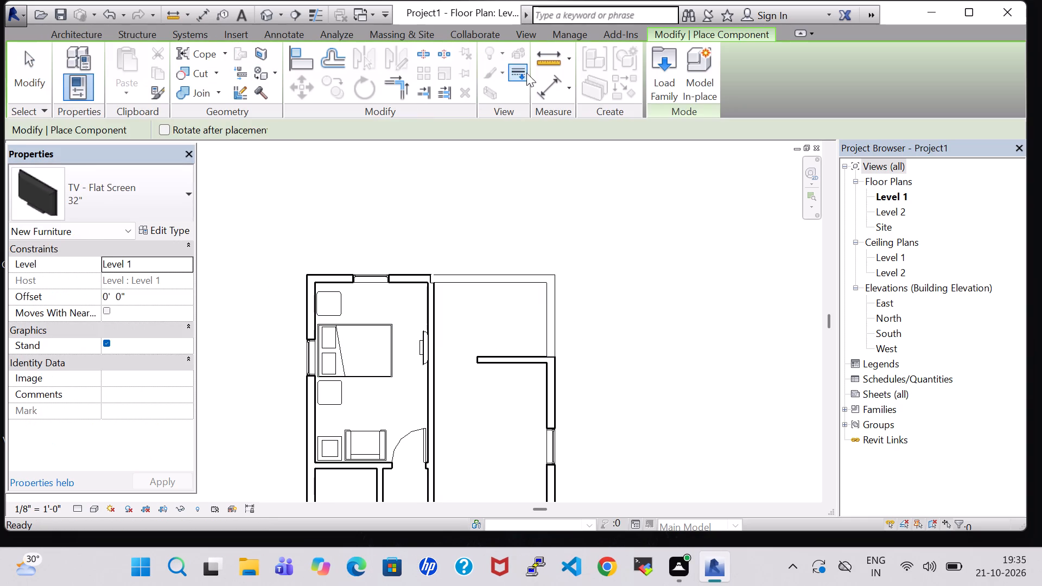
pyautogui.click(649, 82)
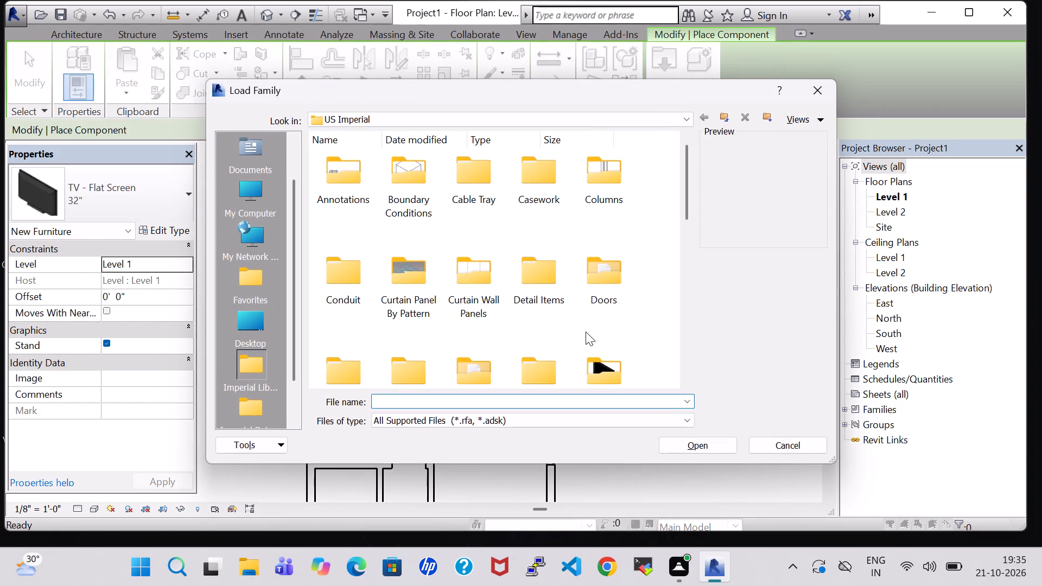
pyautogui.doubleClick(611, 379)
pyautogui.doubleClick(491, 198)
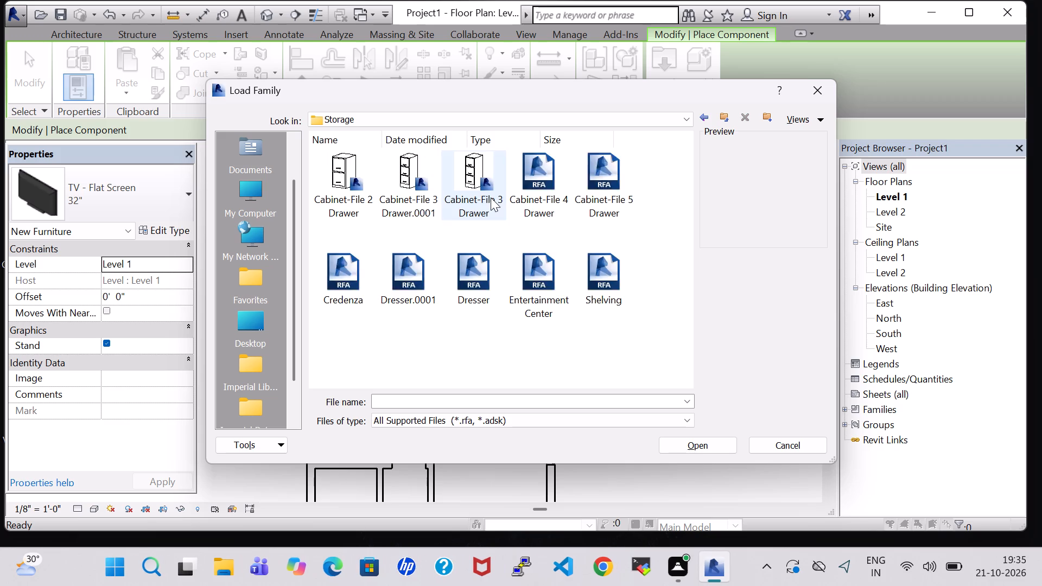
pyautogui.click(488, 251)
pyautogui.click(682, 437)
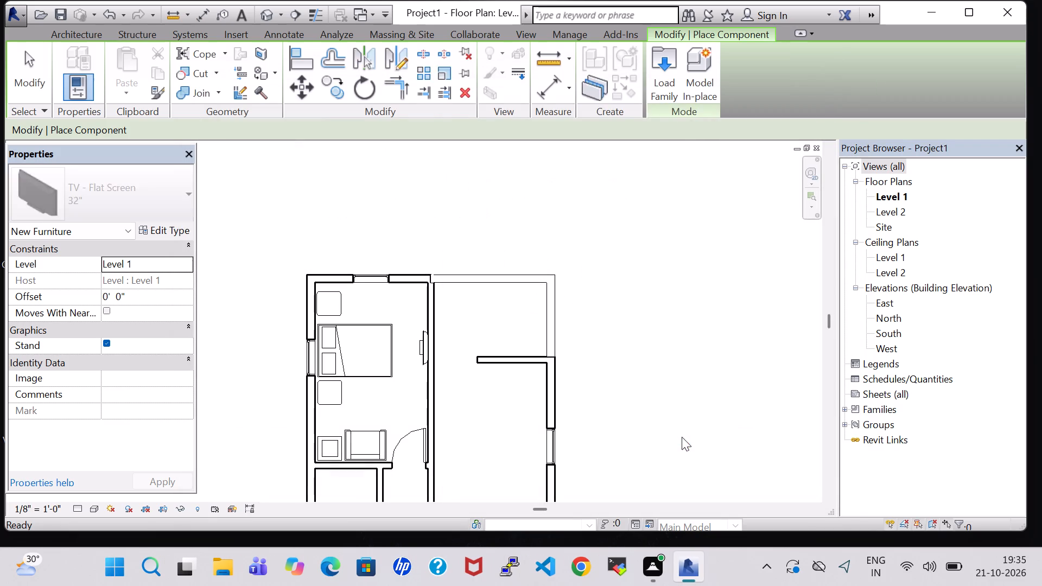
# Place the 48" x 72" x 24" Dresser against the north wall in the bedroom's northeast corner.
pyautogui.scroll(1, 397, 301)
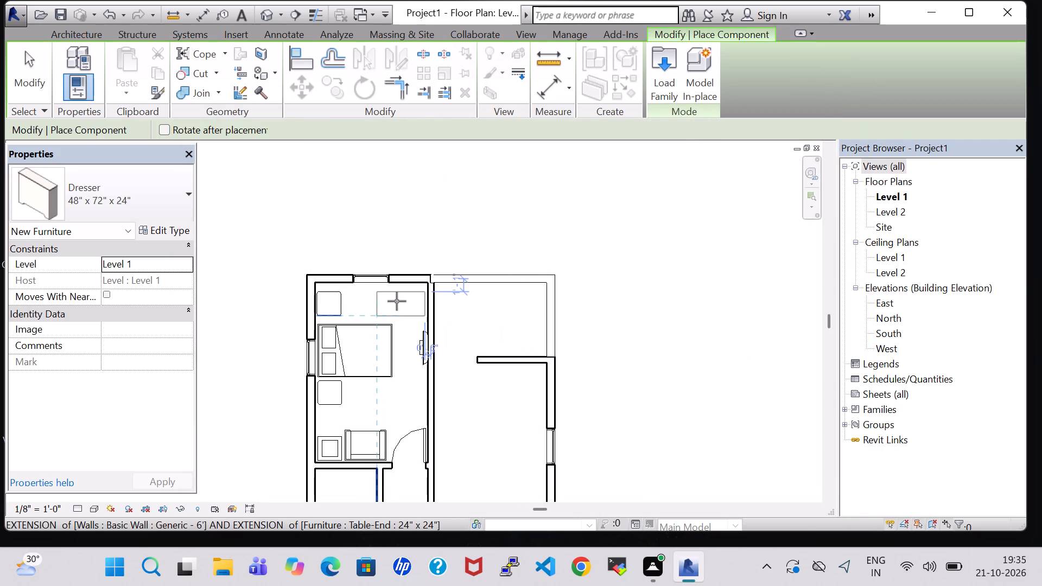
pyautogui.scroll(3, 397, 301)
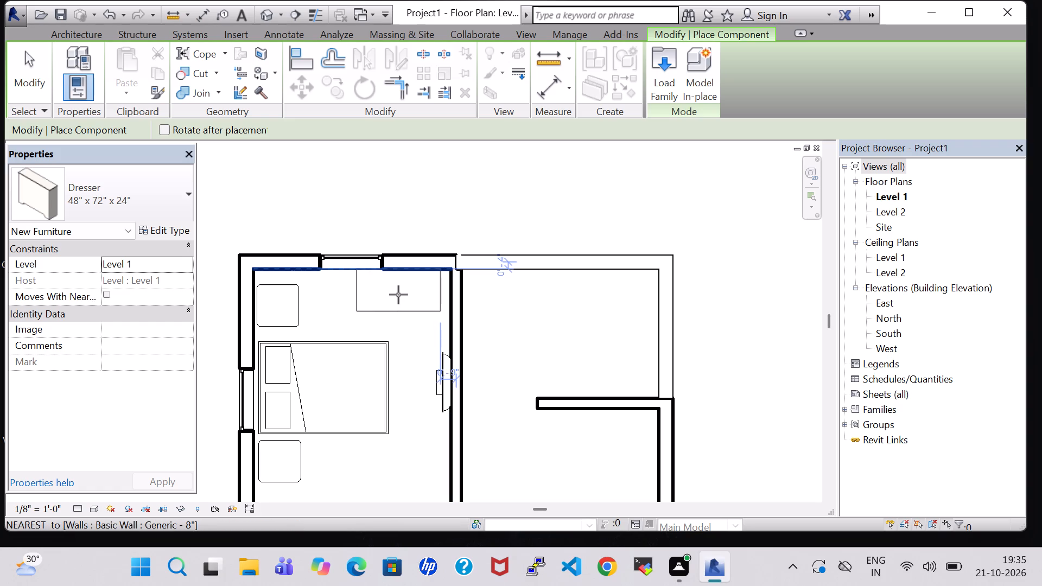
pyautogui.click(400, 295)
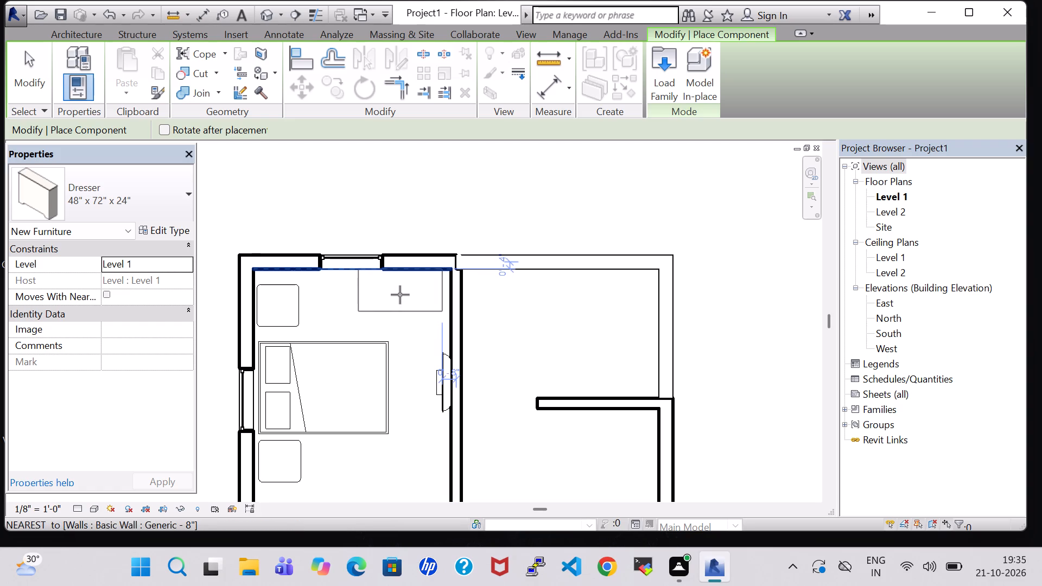
pyautogui.press('Escape')
pyautogui.press('Escape')
# Change the bedroom dresser's type to 48" x 60" x 24".
pyautogui.click(400, 300)
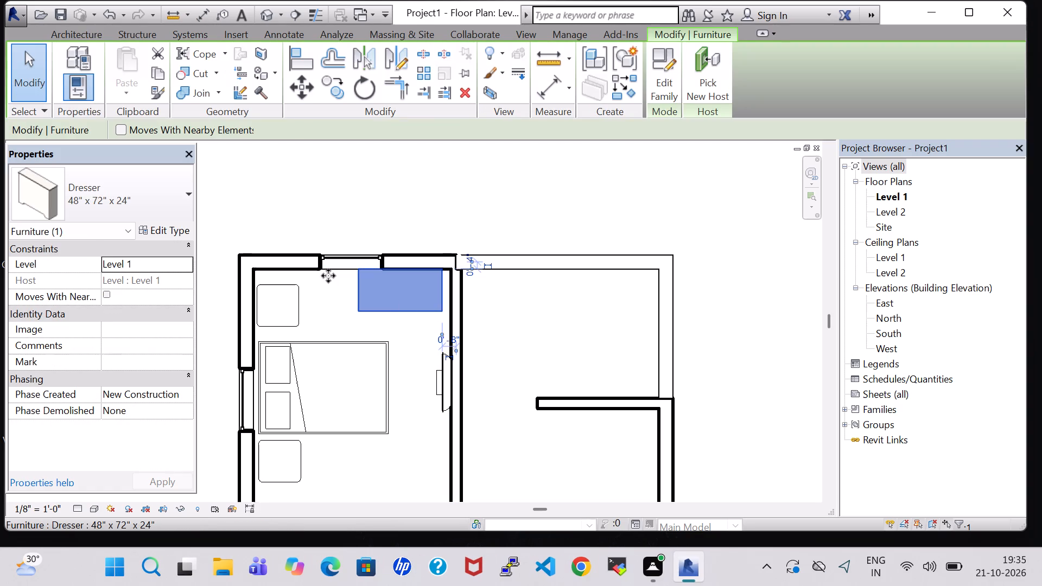
pyautogui.click(175, 228)
pyautogui.click(546, 126)
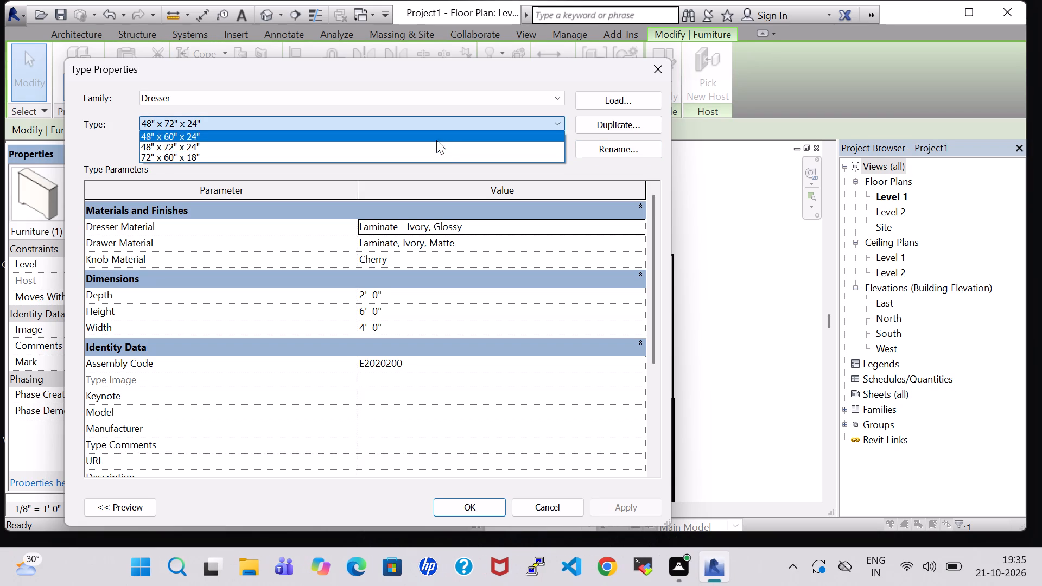
pyautogui.click(436, 140)
pyautogui.click(485, 499)
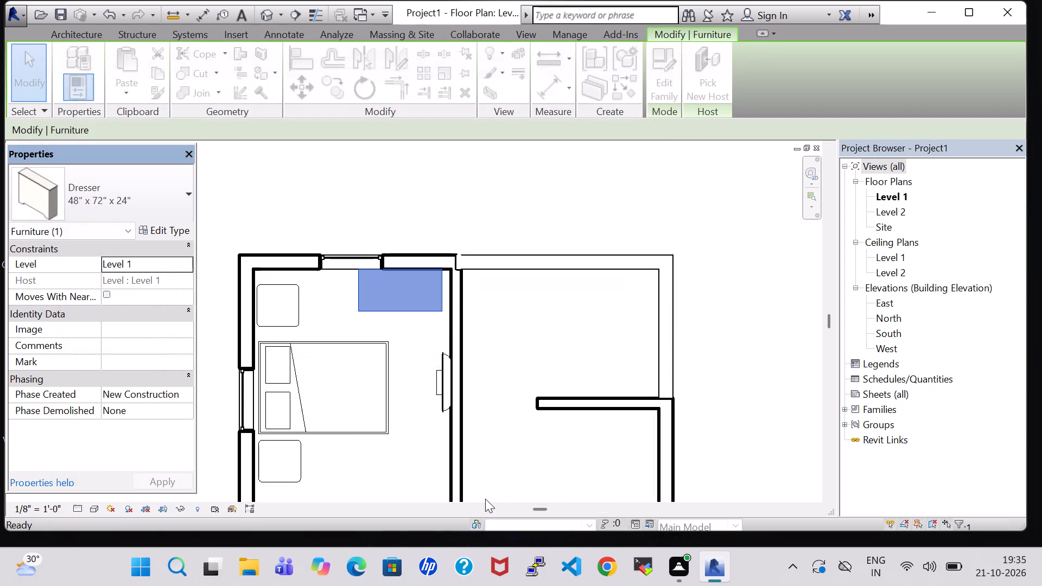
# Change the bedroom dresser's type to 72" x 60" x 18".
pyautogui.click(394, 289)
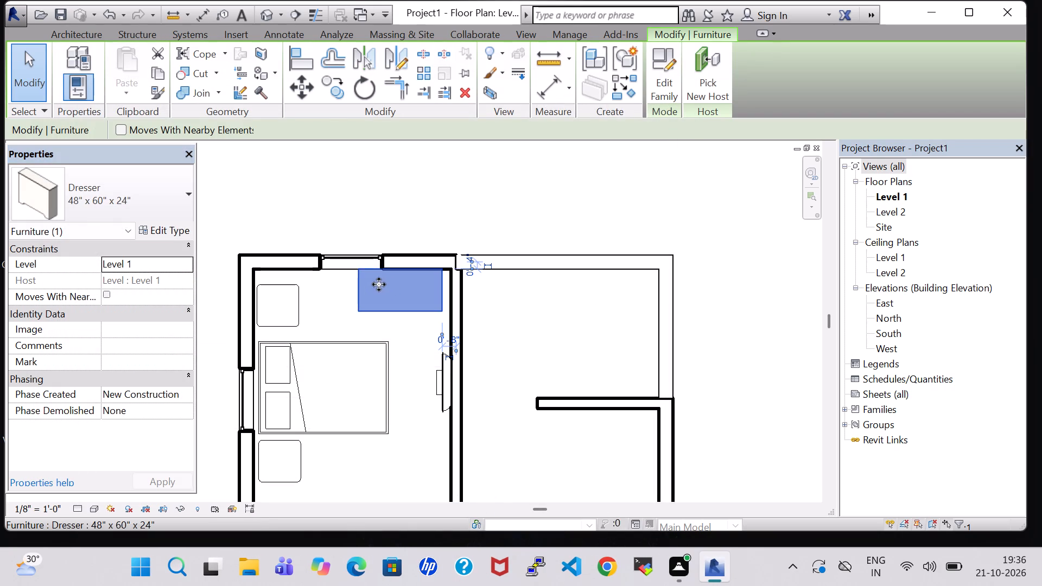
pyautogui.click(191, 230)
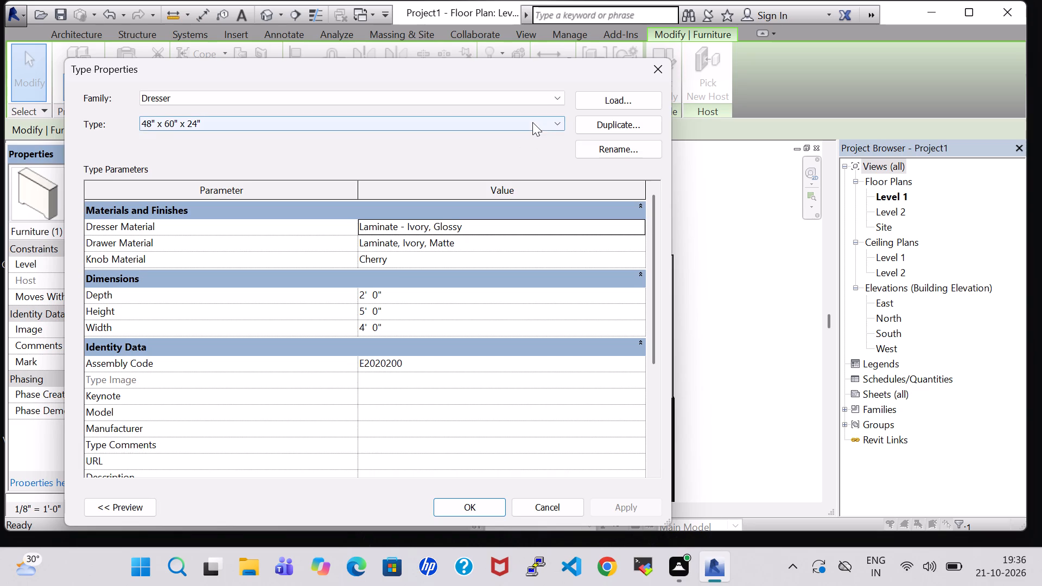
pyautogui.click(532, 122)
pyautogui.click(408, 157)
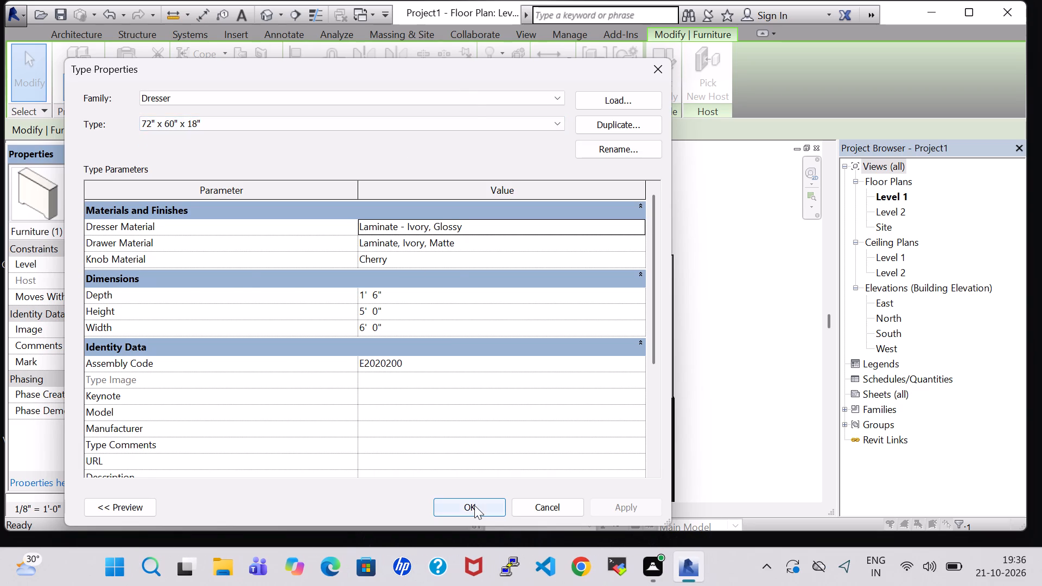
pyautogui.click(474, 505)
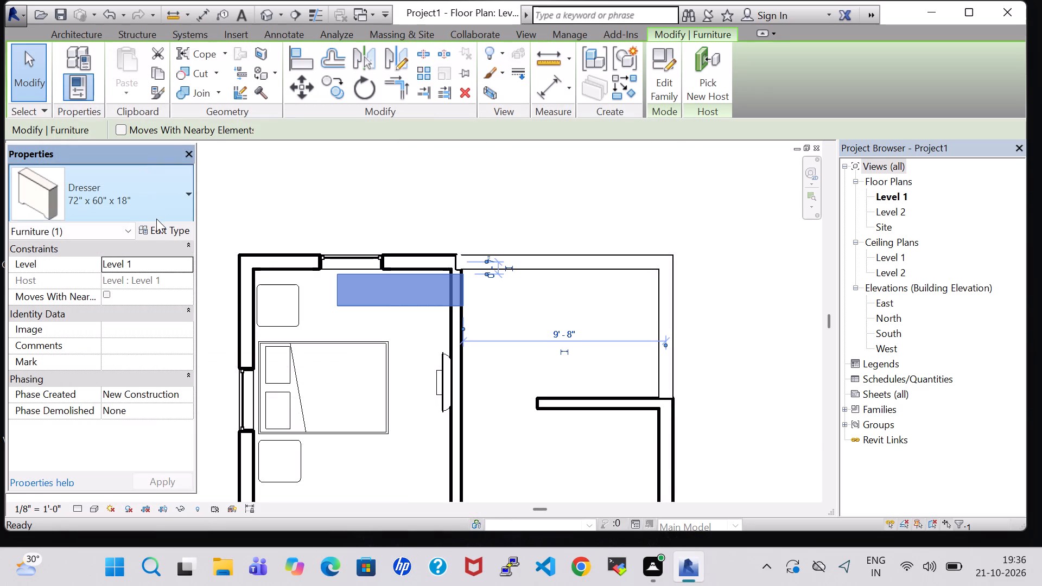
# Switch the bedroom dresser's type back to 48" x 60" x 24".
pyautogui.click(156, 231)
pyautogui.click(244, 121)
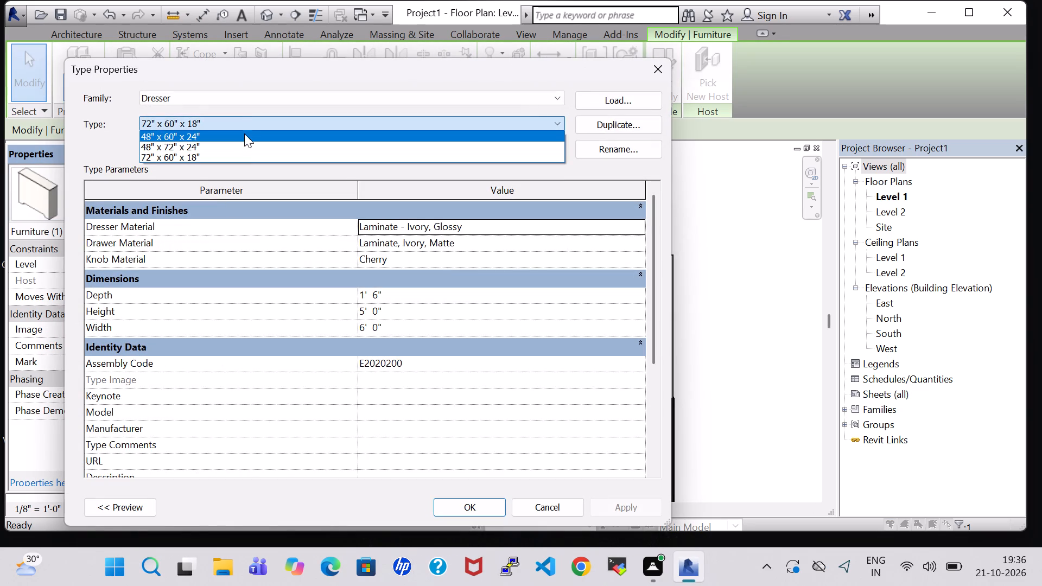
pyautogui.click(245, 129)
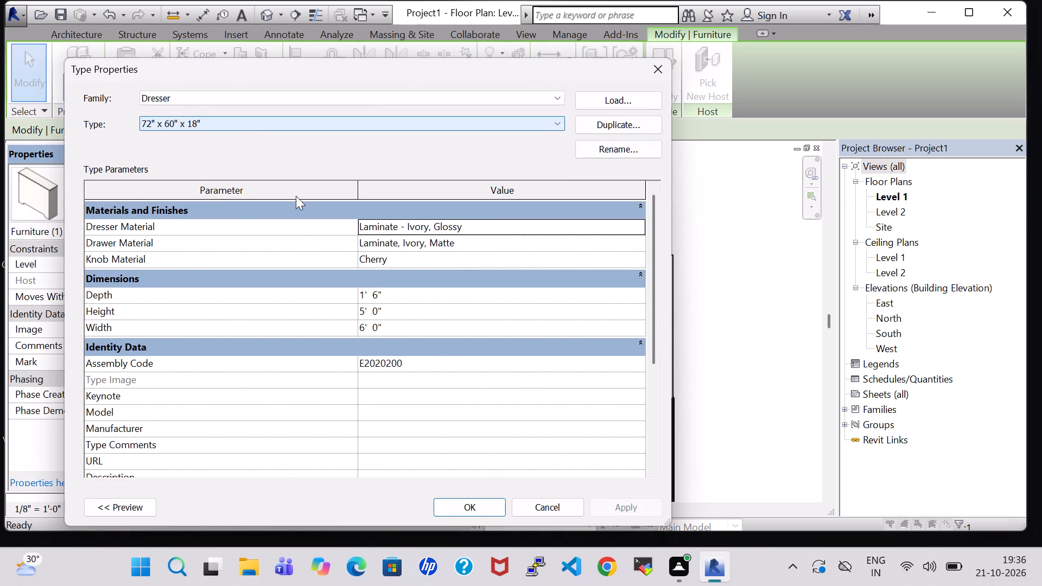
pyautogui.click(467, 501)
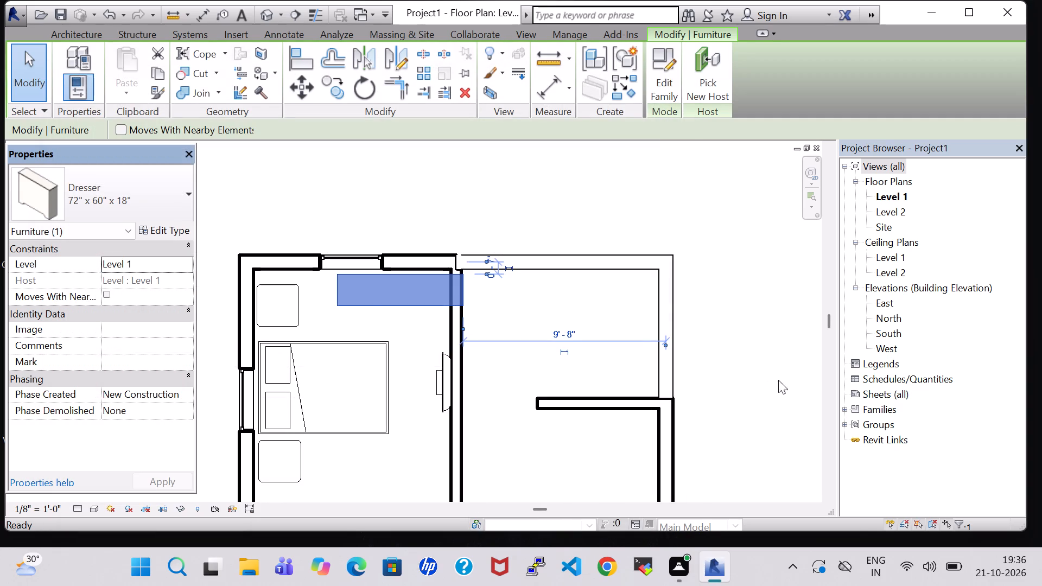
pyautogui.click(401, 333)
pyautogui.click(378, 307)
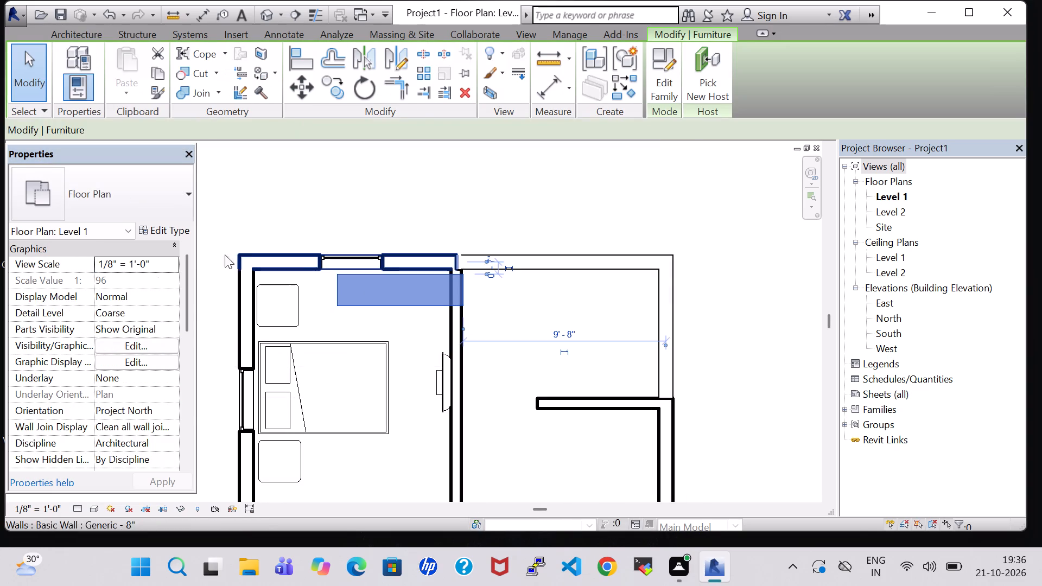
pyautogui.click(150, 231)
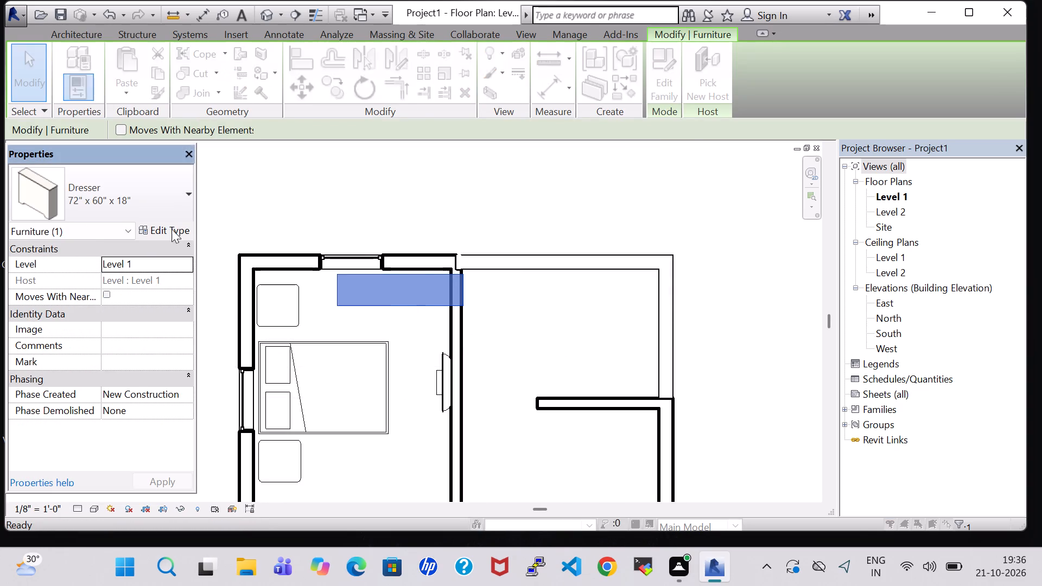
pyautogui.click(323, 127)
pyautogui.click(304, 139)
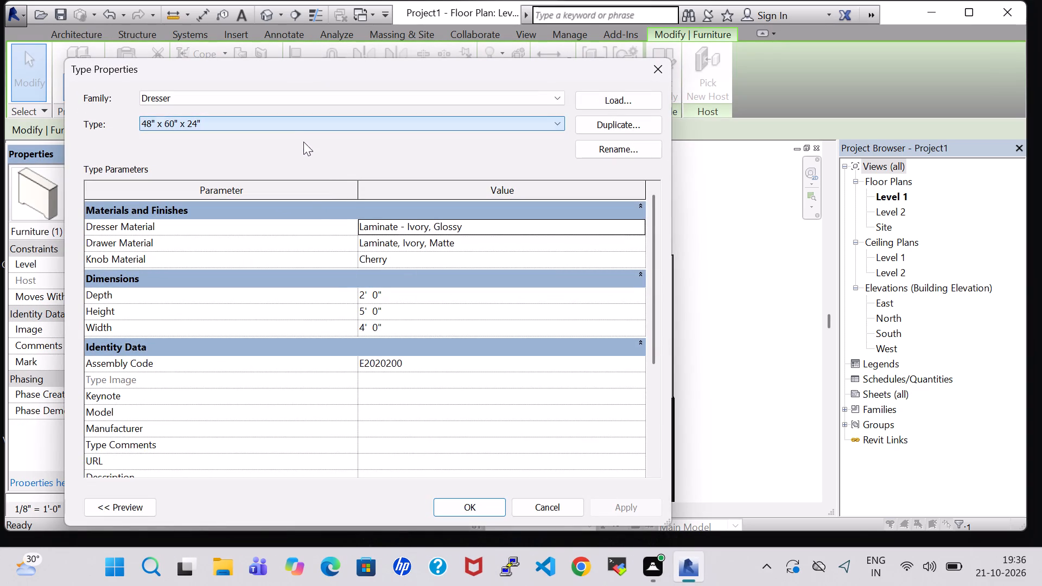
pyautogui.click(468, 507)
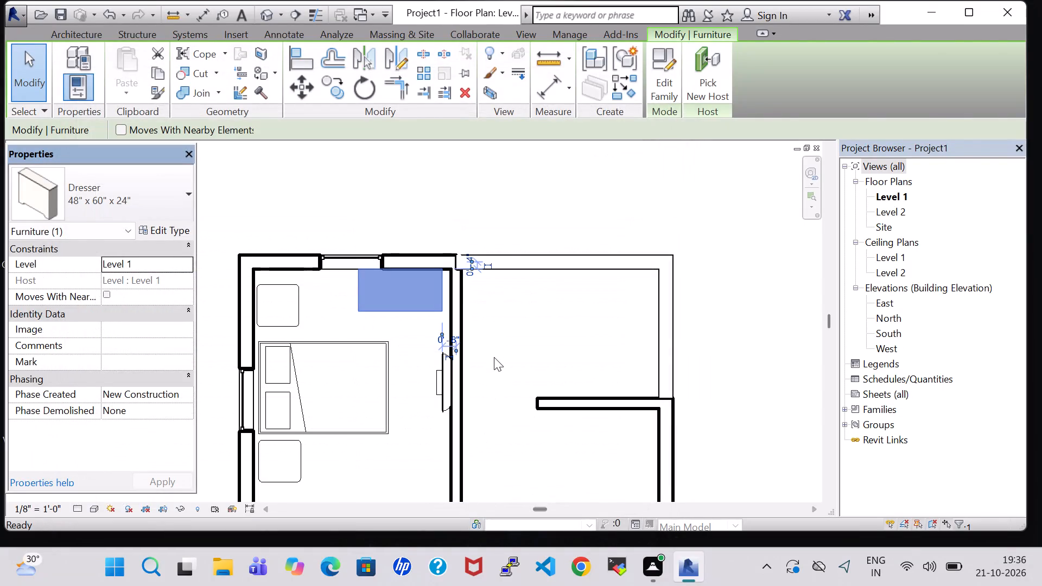
# Nudge the dresser east, close against the bedroom's east wall.
pyautogui.click(494, 354)
pyautogui.press('Right')
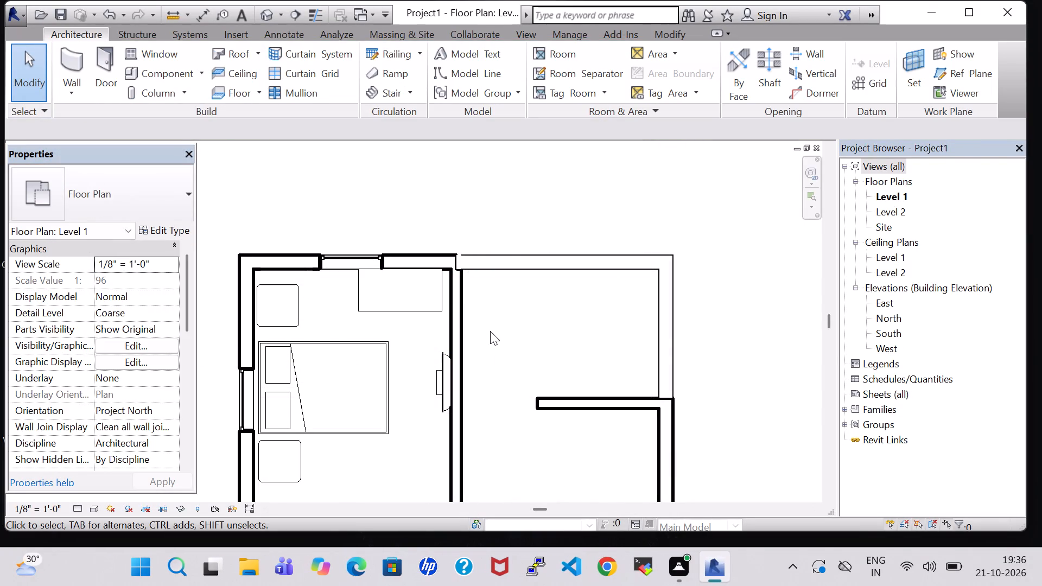
pyautogui.press('Right')
pyautogui.click(408, 310)
pyautogui.press('Right')
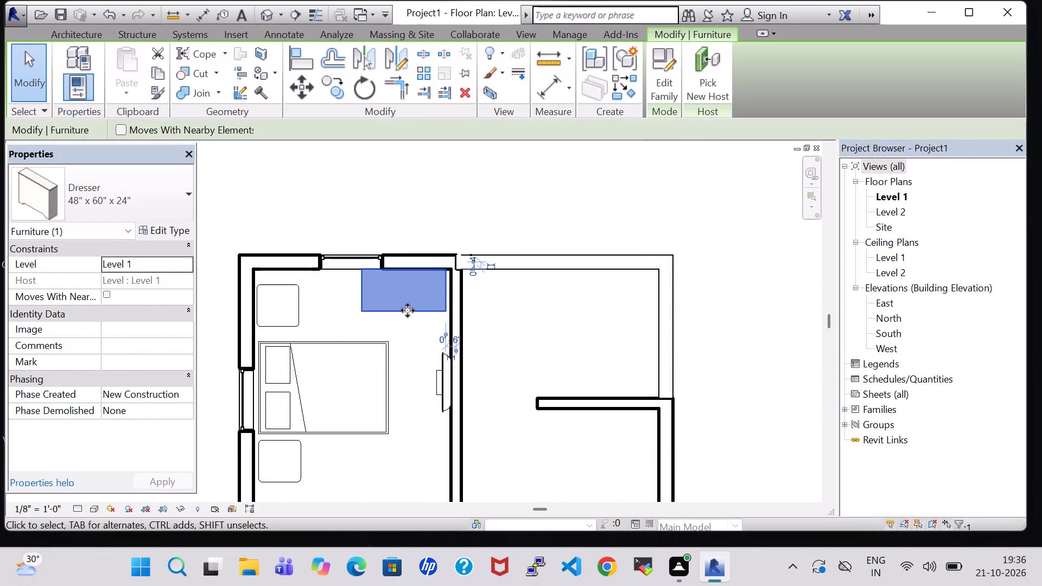
pyautogui.press('Right')
# Nudge the bedroom's north casement window west, clear of the dresser, to 4' 0" from the west wall and 6' 0" from the east wall.
pyautogui.click(345, 254)
pyautogui.press('Left')
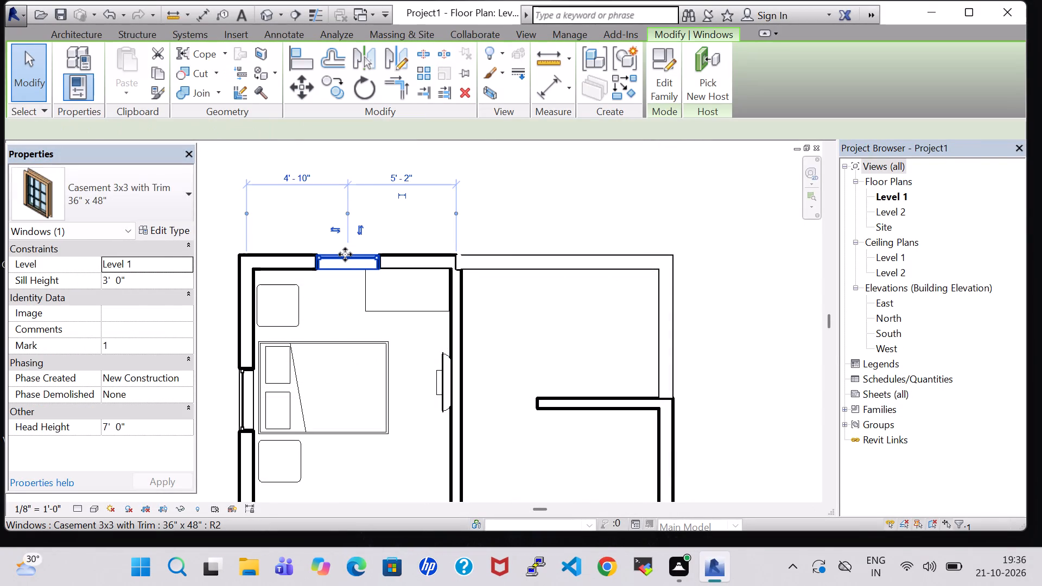
pyautogui.press('Left')
pyautogui.press('Left')
pyautogui.press('Left')
pyautogui.press('Left')
pyautogui.press('Left')
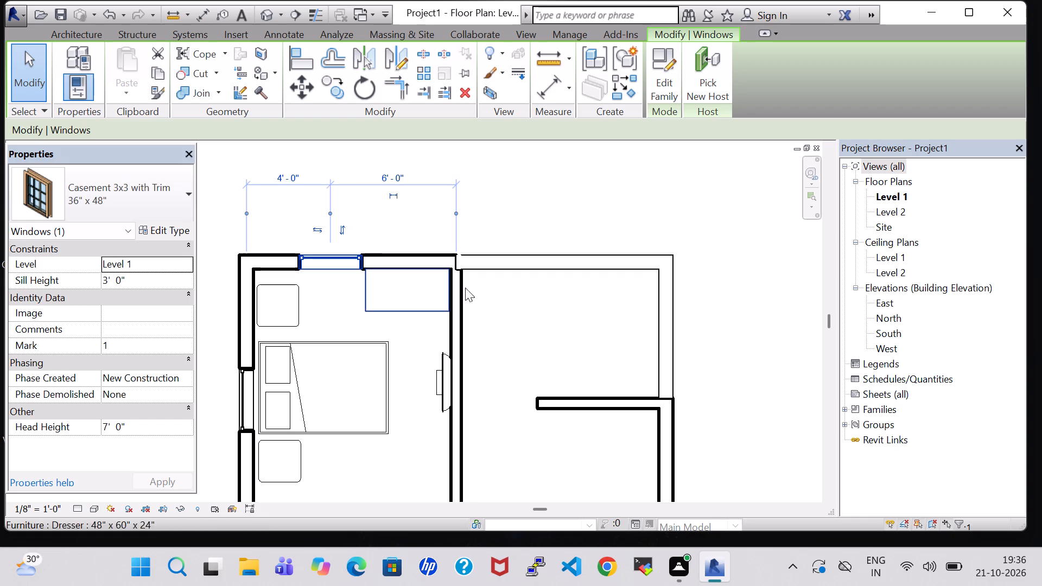
# Nudge the bedroom's north casement window slightly farther west, clear of the dresser.
pyautogui.press('Left')
pyautogui.click(630, 308)
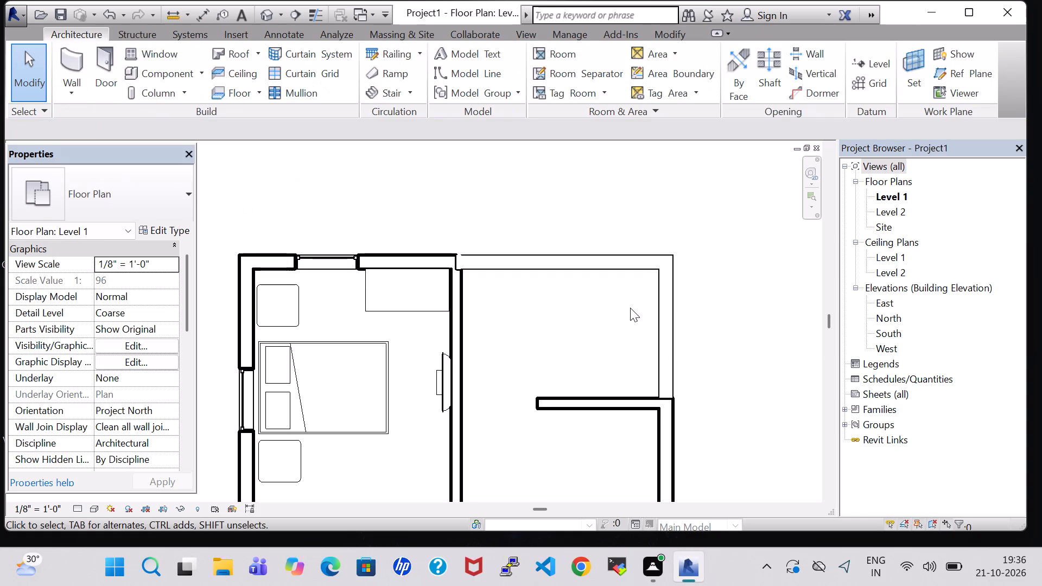
# Load the RPC Plant - Tropical family from the US Imperial Planting library as a component.
pyautogui.middleClick(571, 311)
pyautogui.moveTo(570, 311); pyautogui.dragTo(563, 301, button='middle')
pyautogui.scroll(7, 480, 275)
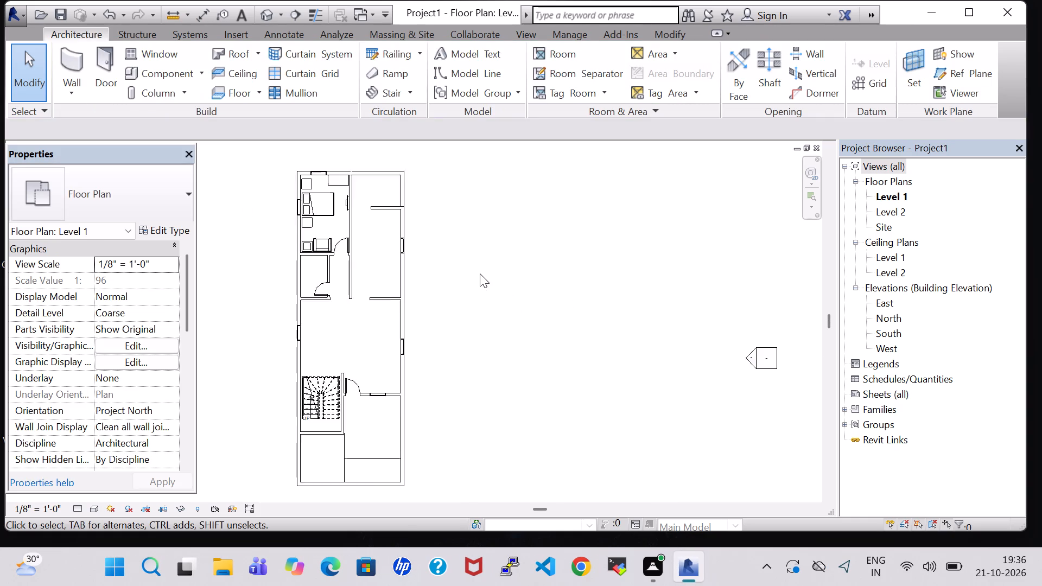
pyautogui.scroll(1, 480, 273)
pyautogui.moveTo(478, 268); pyautogui.dragTo(552, 344, button='middle')
pyautogui.scroll(4, 552, 344)
pyautogui.moveTo(420, 252); pyautogui.dragTo(659, 402, button='middle')
pyautogui.scroll(2, 659, 402)
pyautogui.moveTo(658, 402); pyautogui.dragTo(667, 305, button='middle')
pyautogui.middleClick(667, 305)
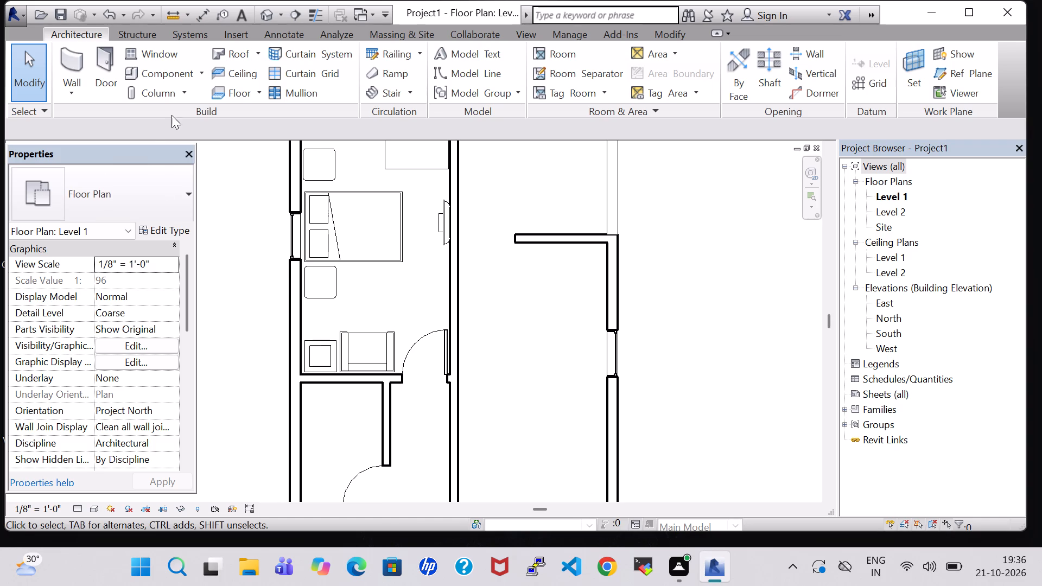
pyautogui.click(161, 77)
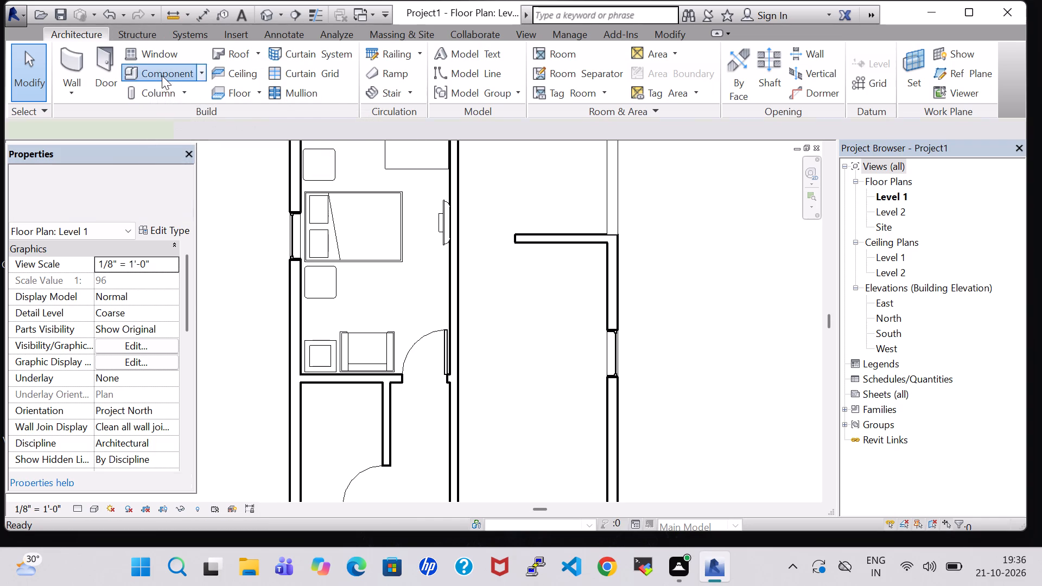
pyautogui.click(669, 72)
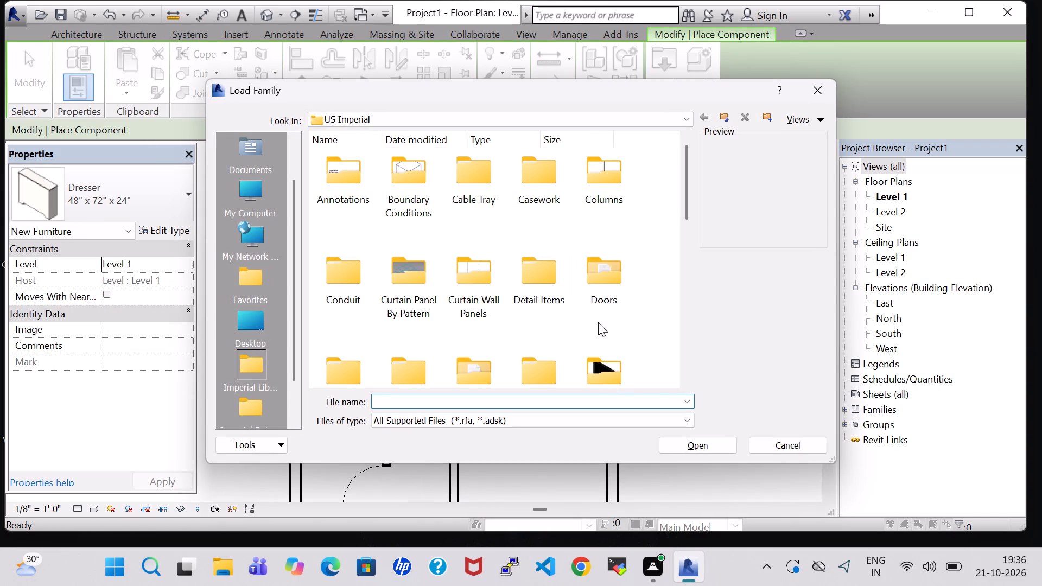
pyautogui.click(605, 373)
pyautogui.press('p')
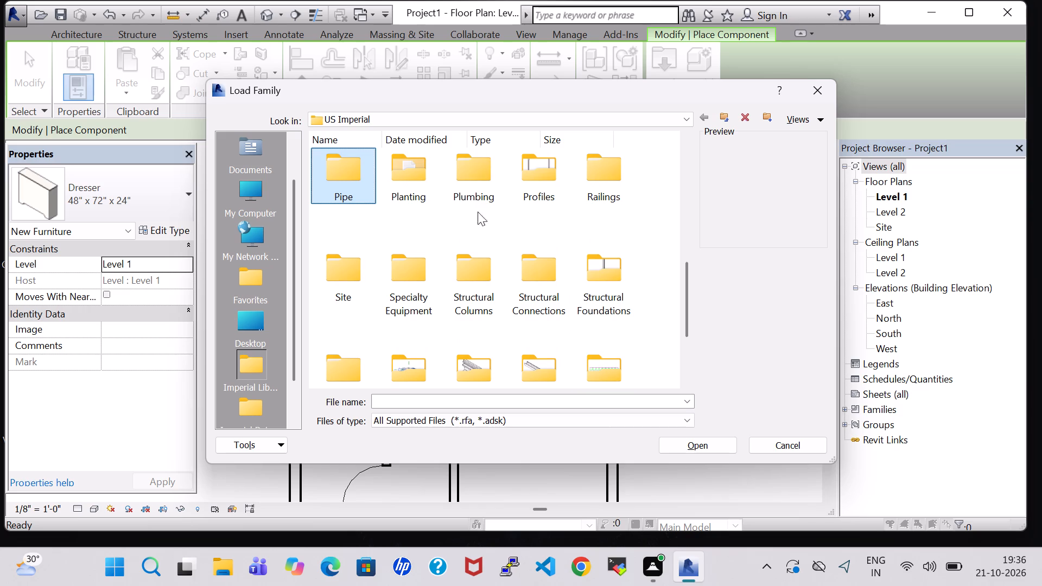
pyautogui.doubleClick(431, 183)
pyautogui.click(336, 161)
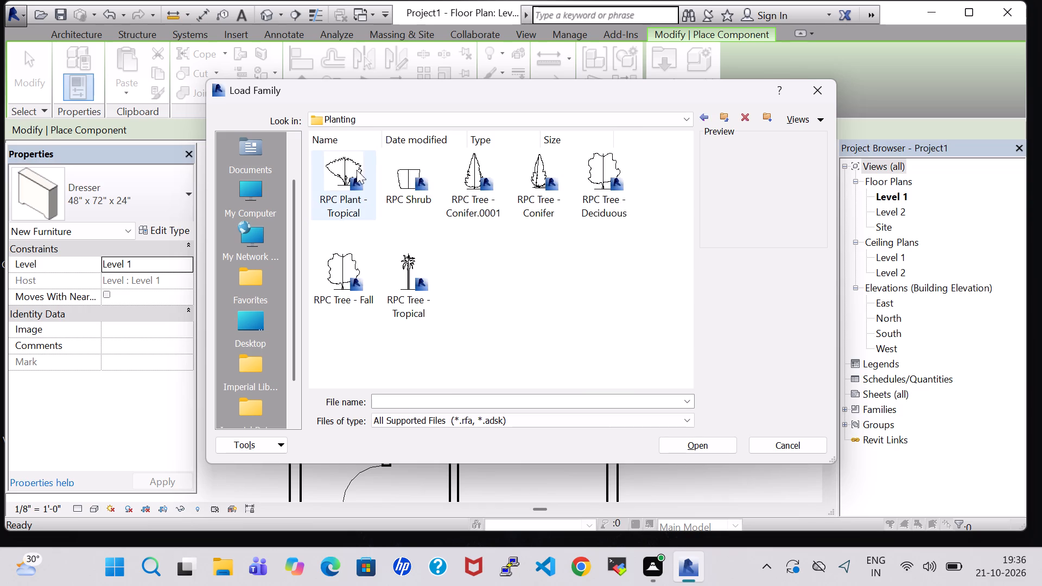
pyautogui.click(708, 443)
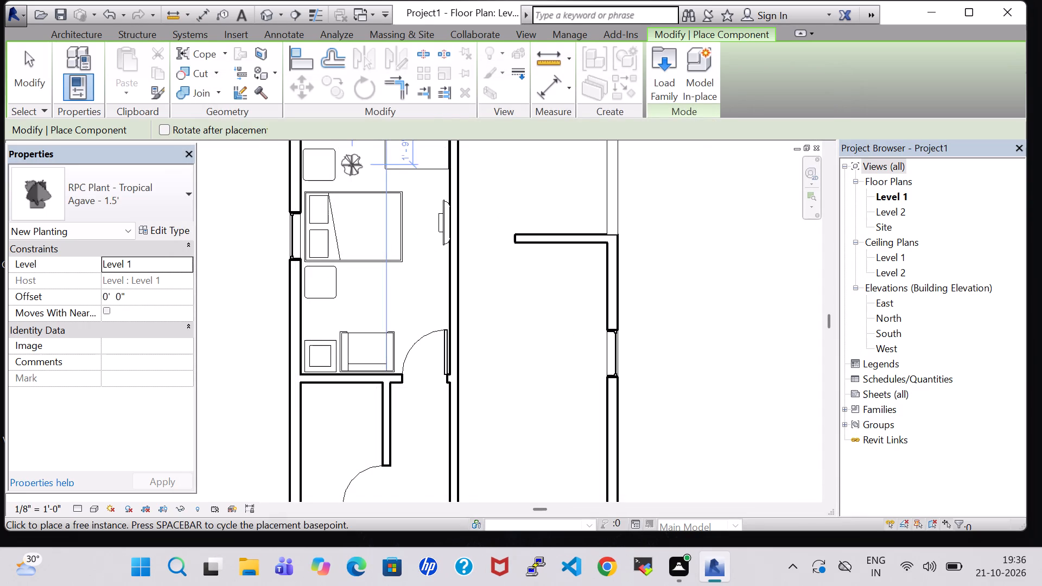
# Place one Agave - 1.5' tropical plant at the north edge of the end table in the bedroom's northwest corner.
pyautogui.scroll(4, 352, 165)
pyautogui.moveTo(352, 165); pyautogui.dragTo(377, 232, button='middle')
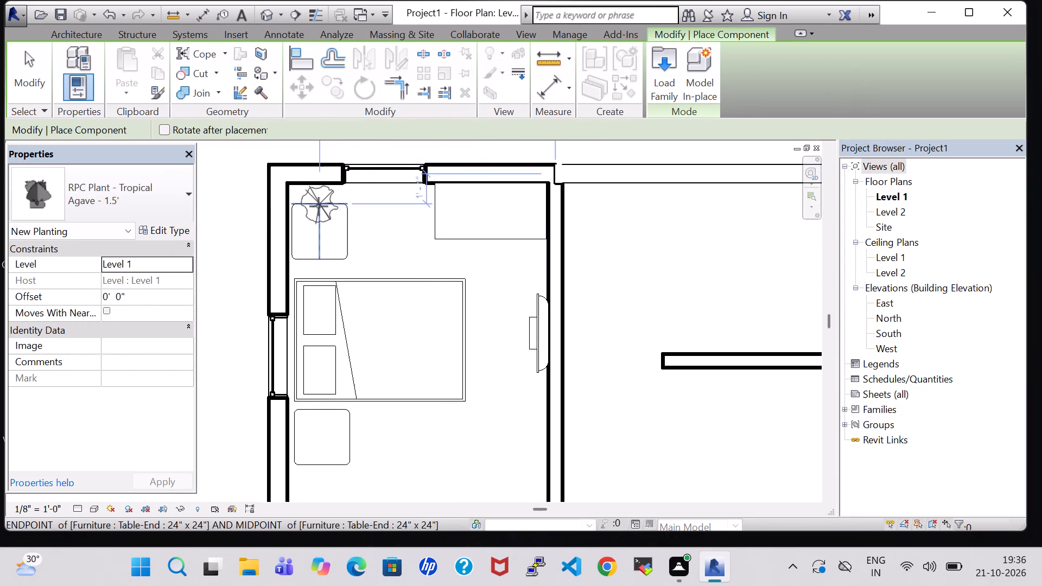
pyautogui.click(319, 206)
pyautogui.press('Escape')
pyautogui.press('Escape')
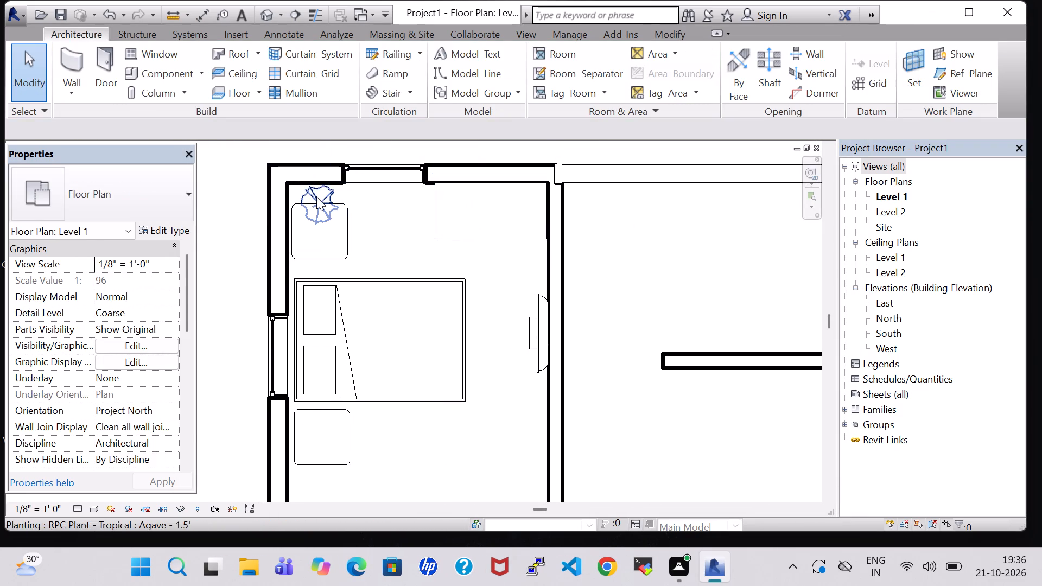
# Set the agave plant's offset from Level 1 to 2' 0".
pyautogui.click(316, 196)
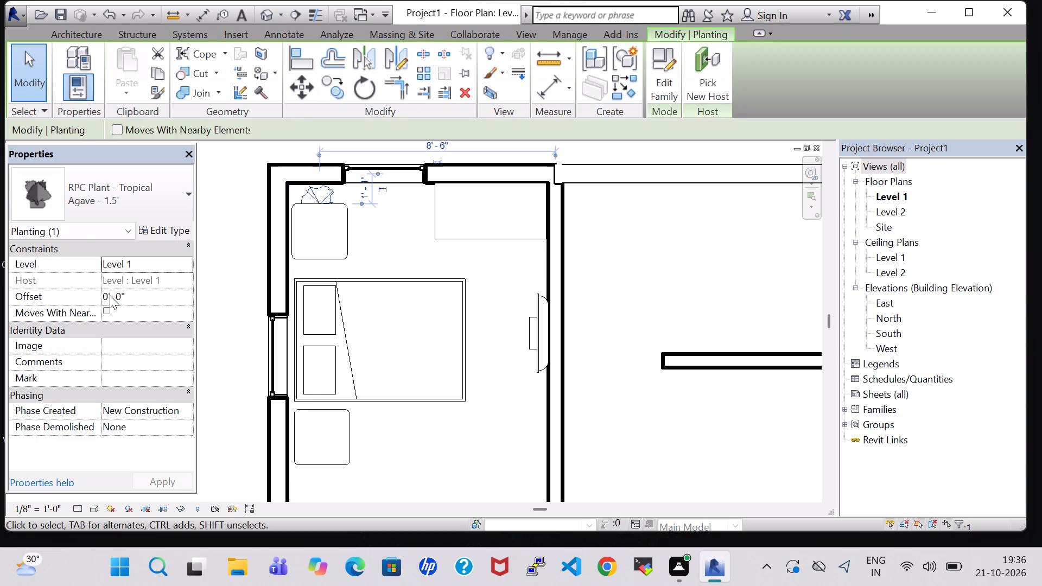
pyautogui.click(110, 295)
pyautogui.press('BackSpace')
pyautogui.press('2')
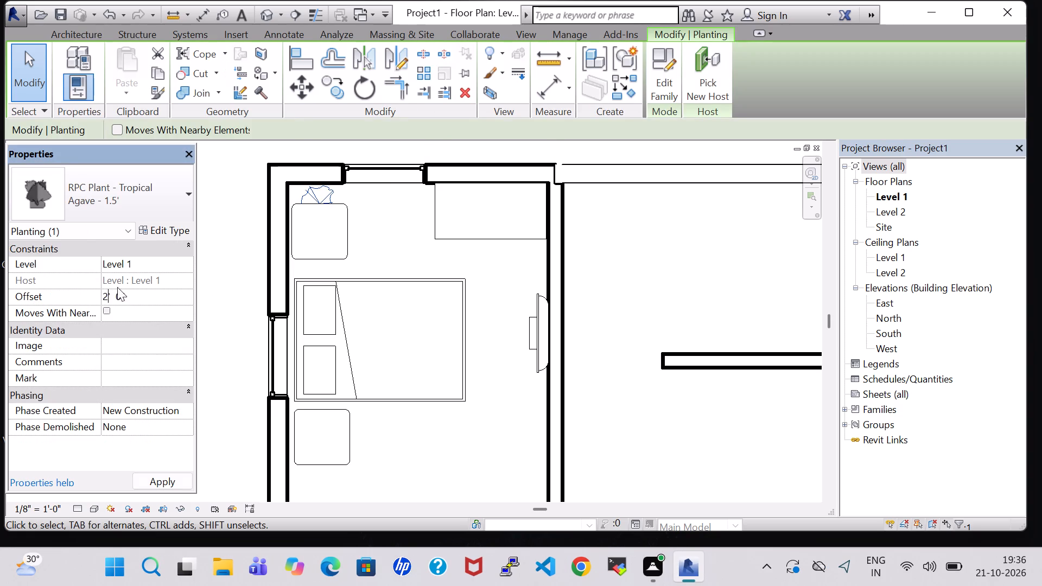
pyautogui.click(176, 482)
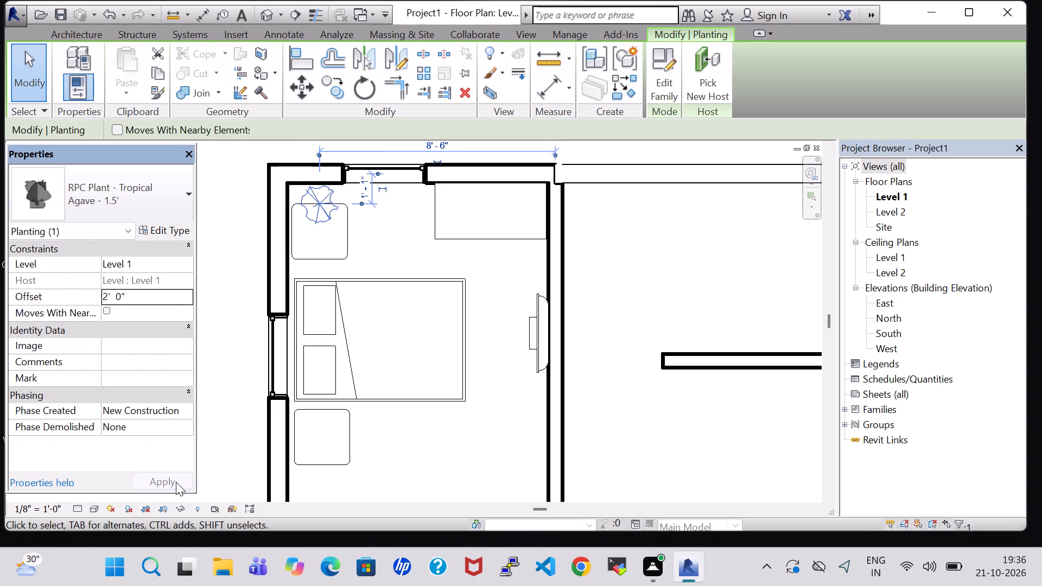
# Check the type properties of the end table beneath the agave plant.
pyautogui.click(347, 234)
pyautogui.click(171, 235)
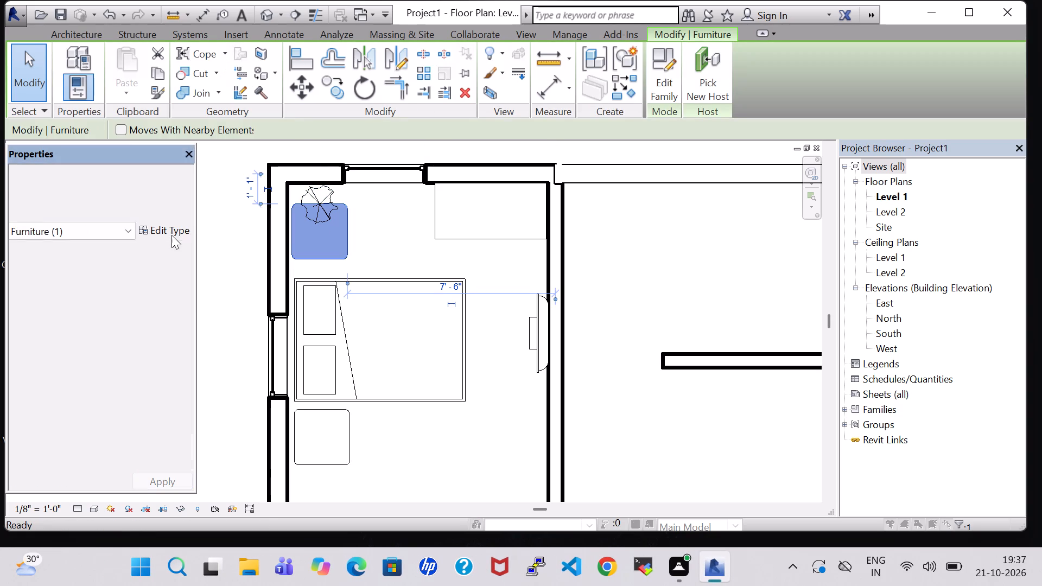
pyautogui.click(651, 75)
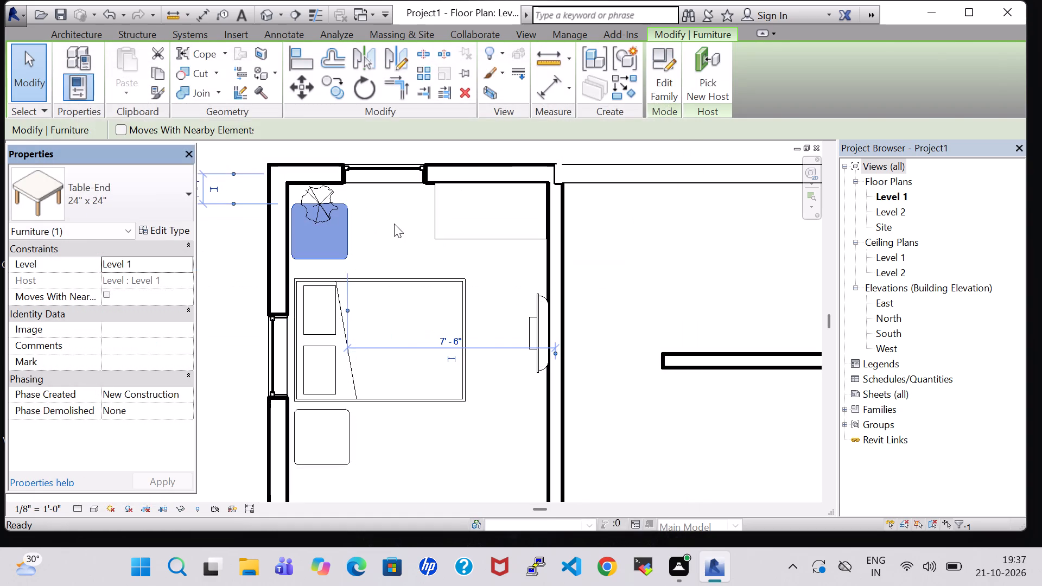
pyautogui.click(394, 224)
# Nudge the agave plant south onto the centre of the end table, with its north dimension at 2' 0".
pyautogui.click(321, 200)
pyautogui.press('Down')
pyautogui.press('Down')
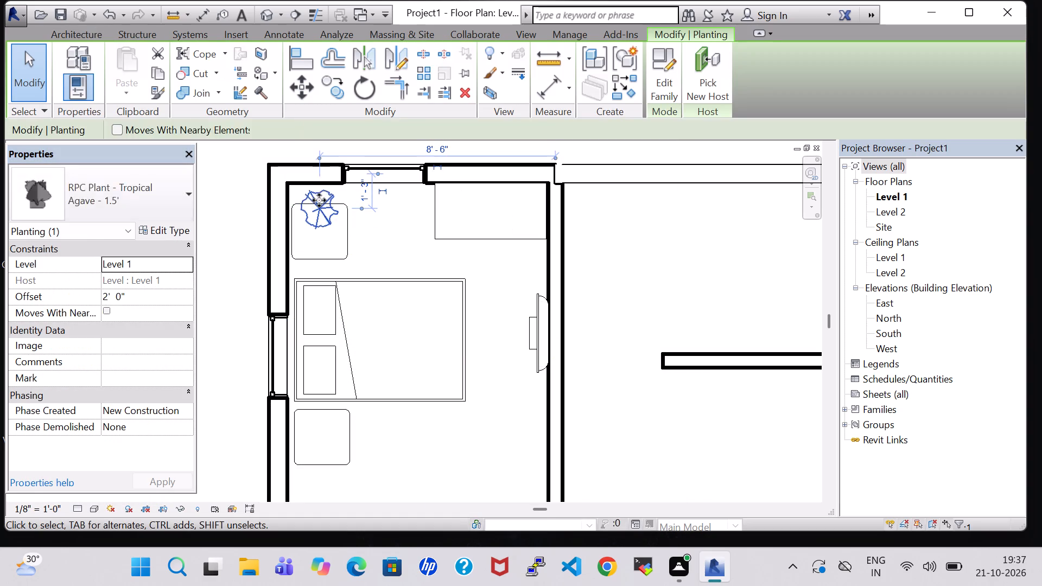
pyautogui.press('Down')
pyautogui.press('Down')
pyautogui.press('Down')
pyautogui.press('Down')
pyautogui.press('Down')
pyautogui.press('Down')
pyautogui.press('Down')
pyautogui.press('Down')
pyautogui.press('Down')
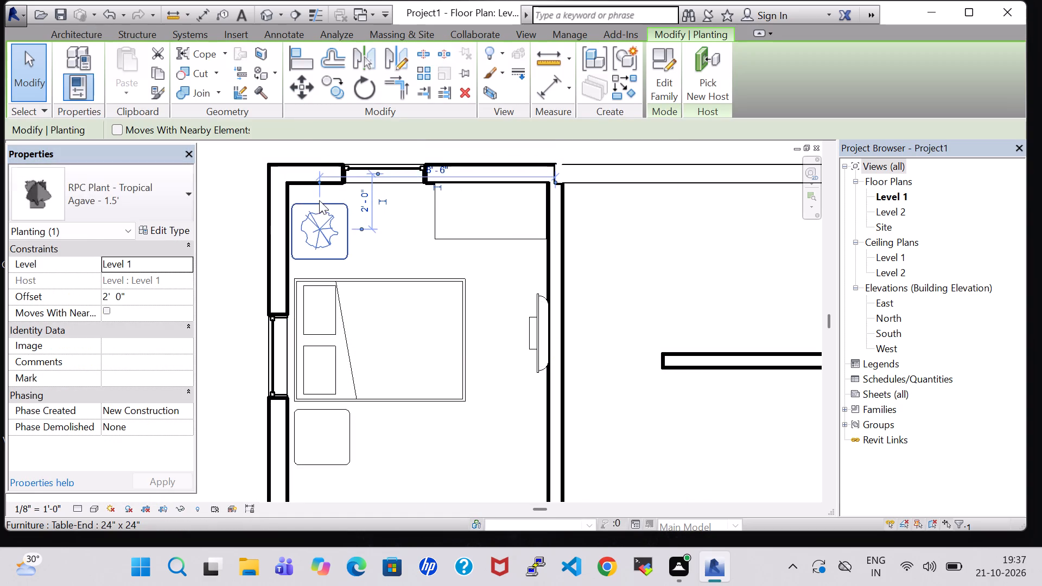
pyautogui.click(737, 235)
# Nudge the bedroom dresser slightly west, away from the bedroom's east wall.
pyautogui.scroll(-1, 510, 232)
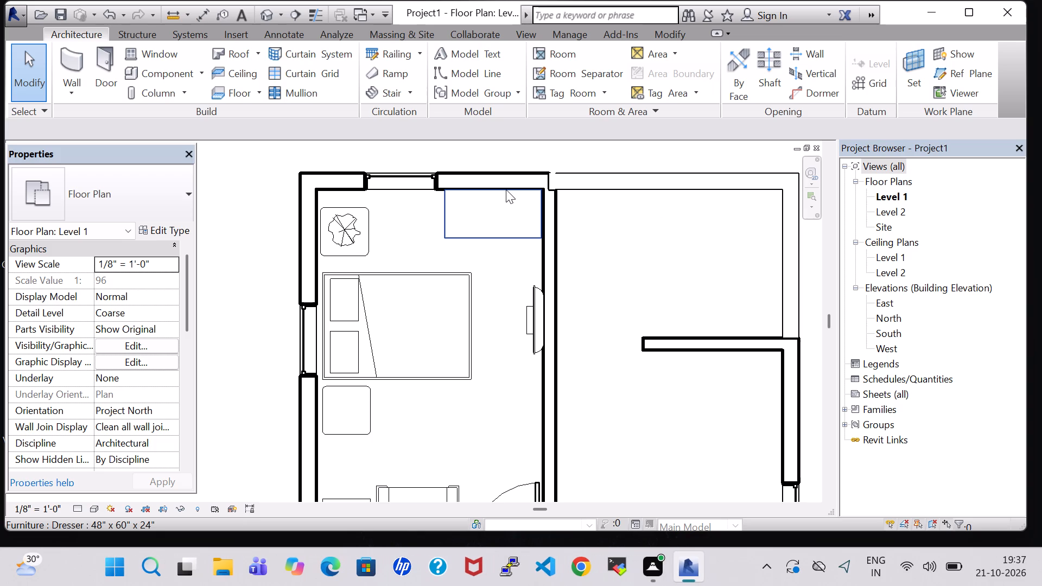
pyautogui.click(605, 265)
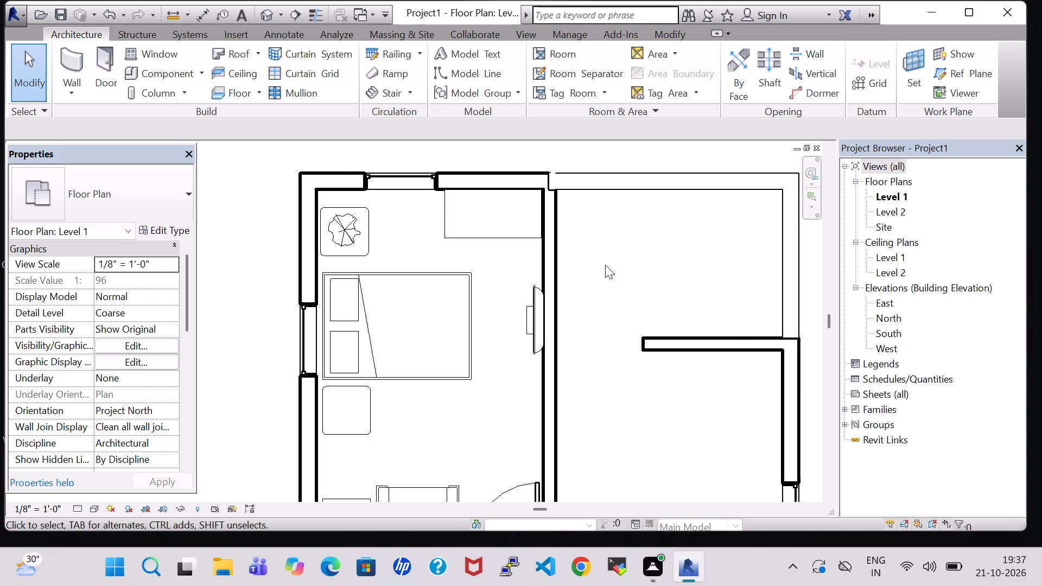
pyautogui.click(524, 231)
pyautogui.press('Left')
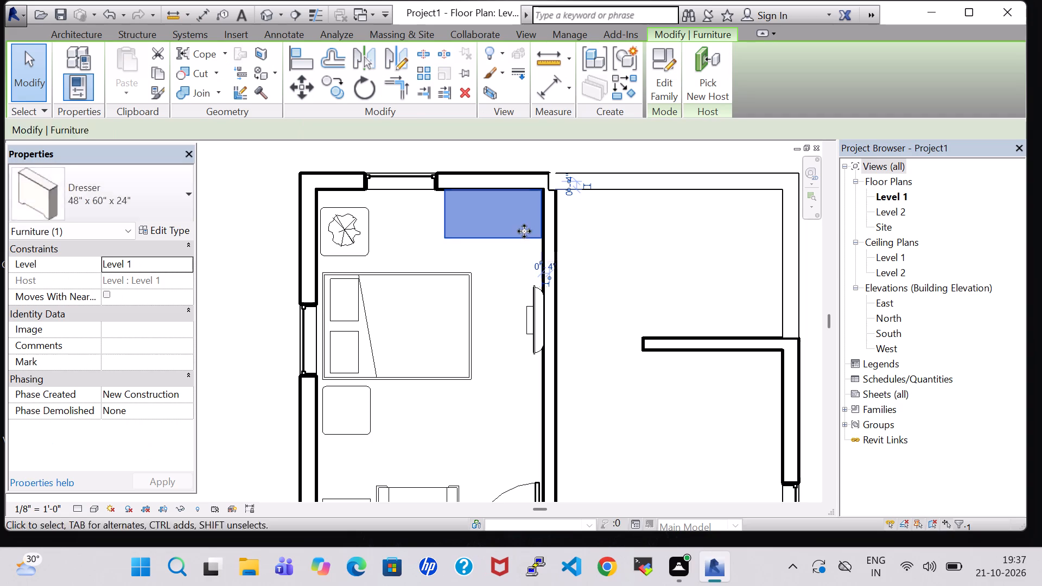
pyautogui.click(608, 243)
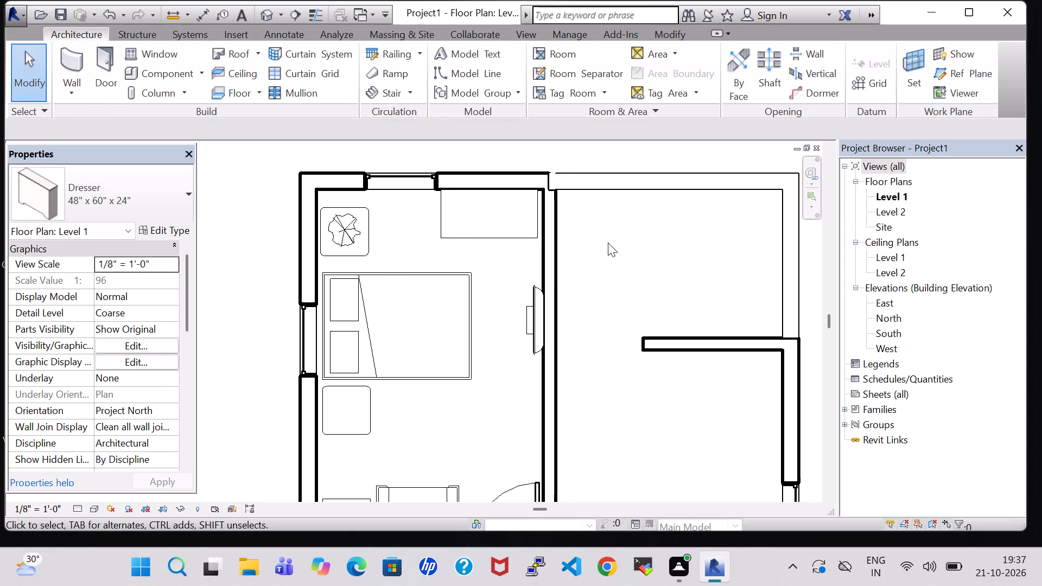
# Open the default 3D view of the building and set its visual style to Realistic.
pyautogui.scroll(-3, 608, 243)
pyautogui.click(271, 7)
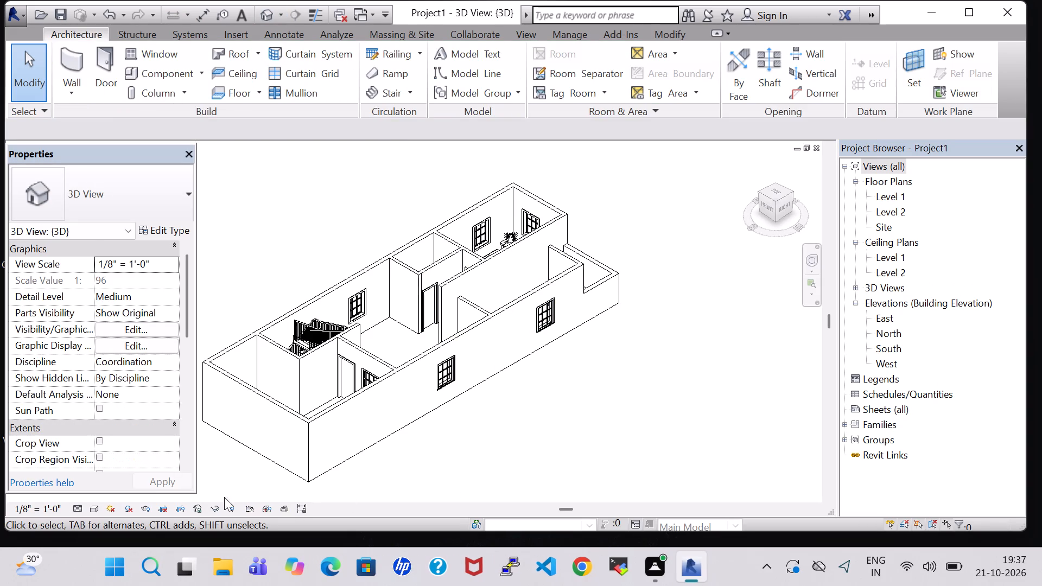
pyautogui.click(91, 509)
pyautogui.click(169, 475)
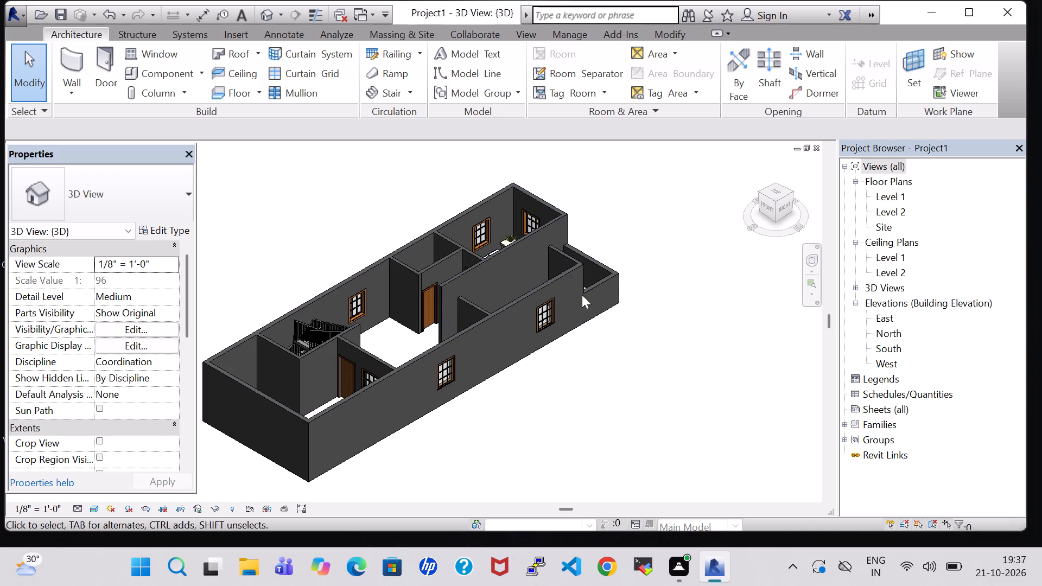
# Examine the bedroom's dresser, television and windows and the adjoining rooms from several angles in 3D.
pyautogui.keyDown('shift'); pyautogui.moveTo(538, 386); pyautogui.dragTo(599, 392, button='middle'); pyautogui.keyUp('shift')
pyautogui.scroll(4, 442, 273)
pyautogui.keyDown('shift'); pyautogui.moveTo(485, 266); pyautogui.dragTo(528, 282, button='middle'); pyautogui.keyUp('shift')
pyautogui.scroll(5, 415, 225)
pyautogui.moveTo(415, 226); pyautogui.dragTo(431, 282, button='middle')
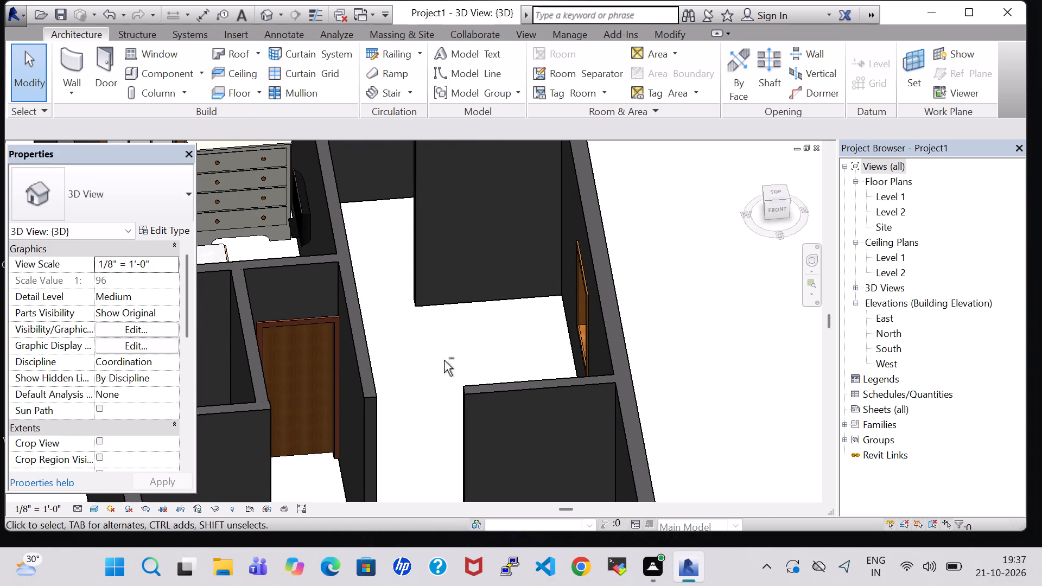
pyautogui.keyDown('shift'); pyautogui.moveTo(489, 373); pyautogui.dragTo(499, 375, button='middle'); pyautogui.keyUp('shift')
pyautogui.moveTo(347, 340); pyautogui.dragTo(498, 309, button='middle')
pyautogui.middleClick(498, 309)
pyautogui.middleClick(510, 308)
pyautogui.keyDown('shift'); pyautogui.moveTo(268, 205); pyautogui.dragTo(331, 215, button='middle'); pyautogui.keyUp('shift')
pyautogui.moveTo(336, 281); pyautogui.dragTo(491, 275, button='middle')
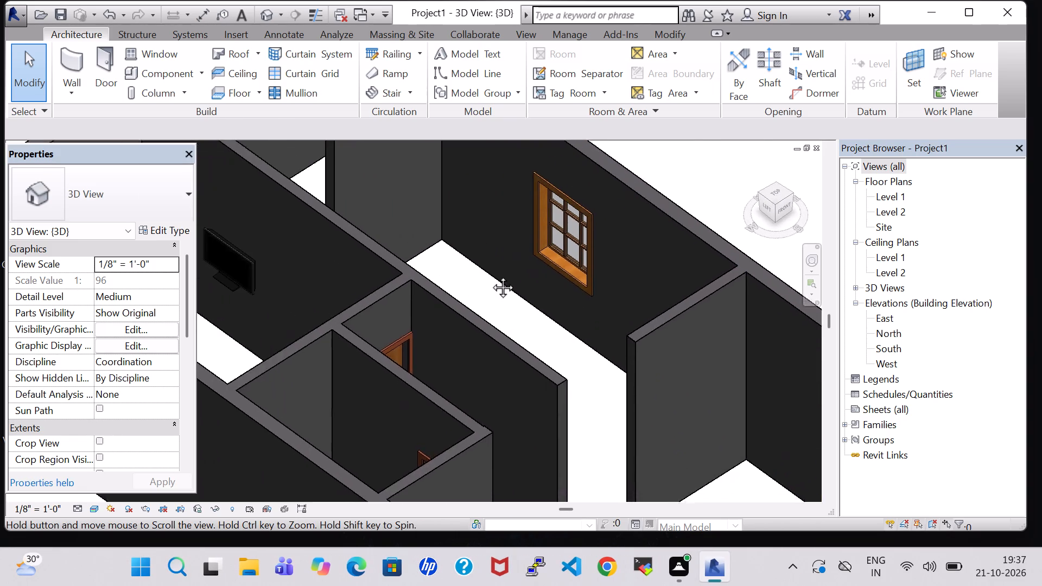
pyautogui.moveTo(491, 275); pyautogui.dragTo(628, 274, button='middle')
# Open the Level 1 floor plan and bring the bathroom south of the bedroom into view.
pyautogui.doubleClick(900, 196)
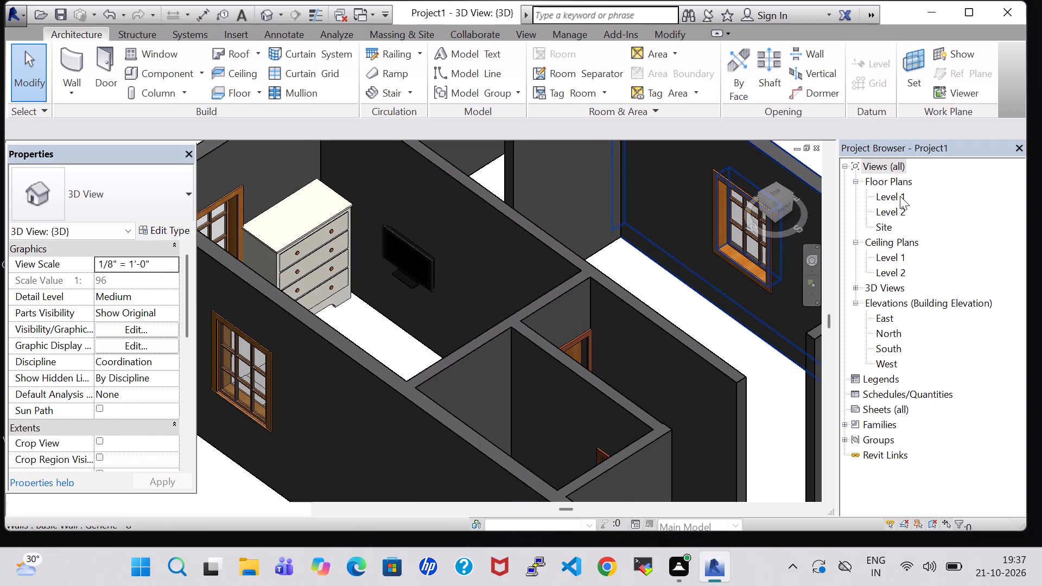
pyautogui.scroll(-1, 582, 277)
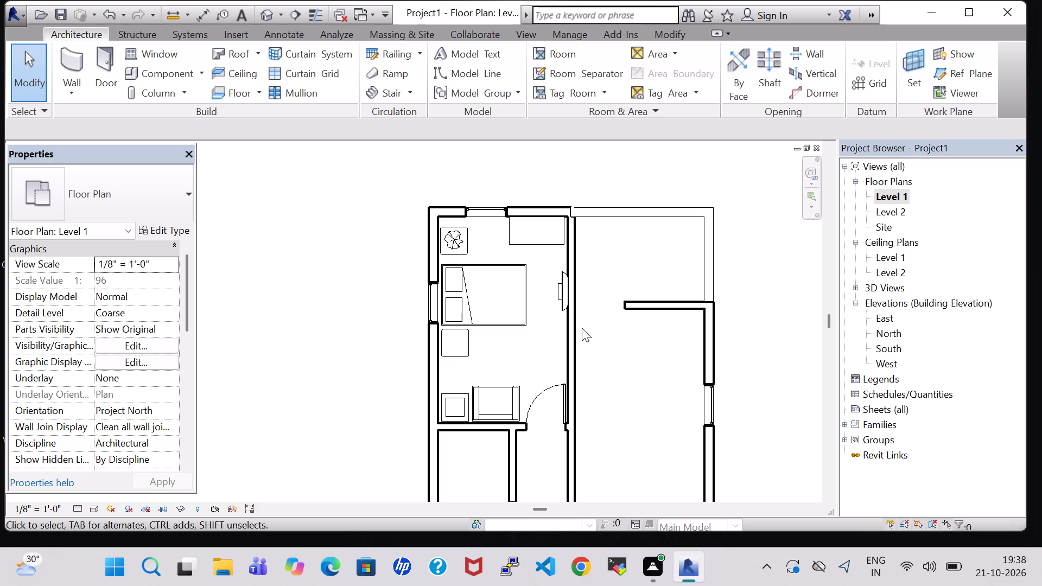
pyautogui.scroll(-2, 582, 328)
pyautogui.moveTo(592, 338); pyautogui.dragTo(580, 274, button='middle')
# Load the Sink Vanity-Square family from the US Imperial library's Plumbing, Architectural, Fixtures, Sinks folder for component placement.
pyautogui.click(142, 75)
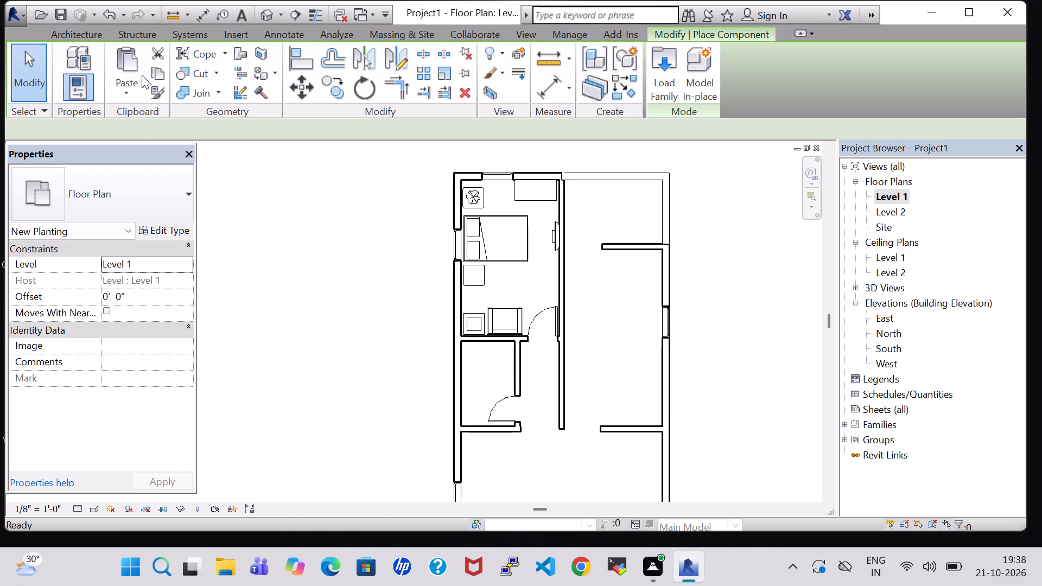
pyautogui.click(667, 72)
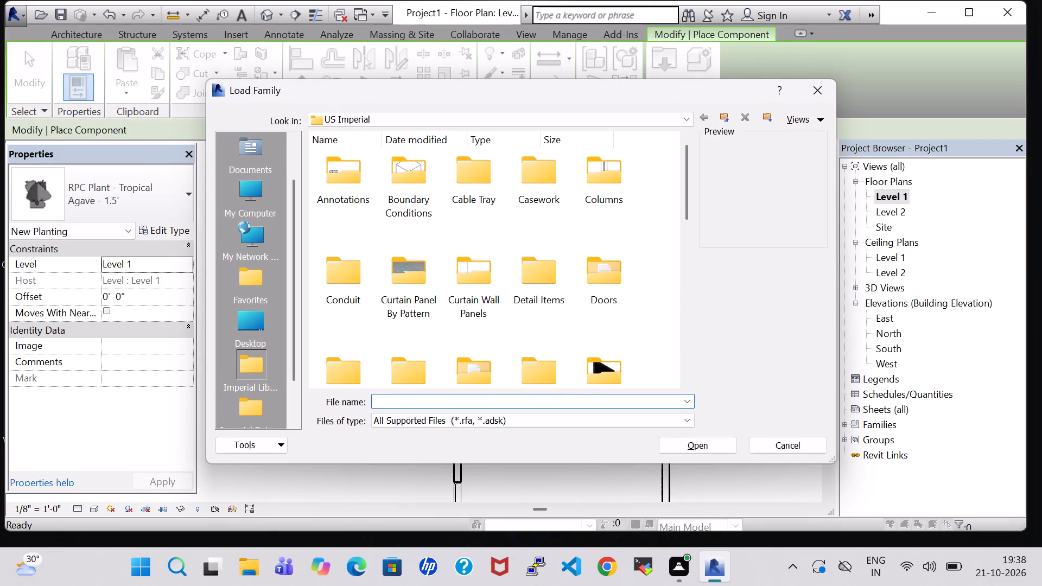
pyautogui.doubleClick(593, 377)
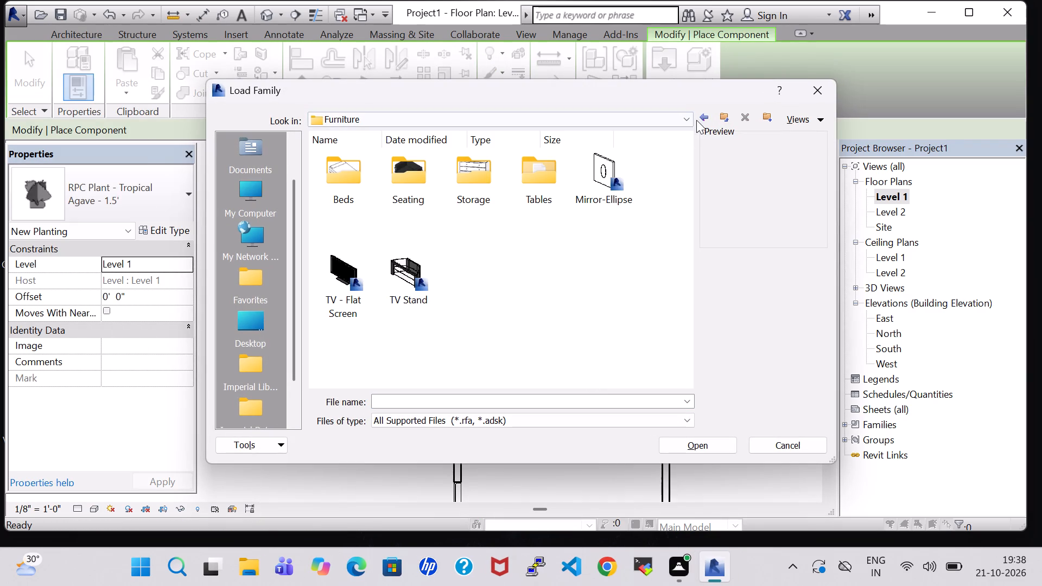
pyautogui.click(703, 117)
pyautogui.click(601, 297)
pyautogui.press('p')
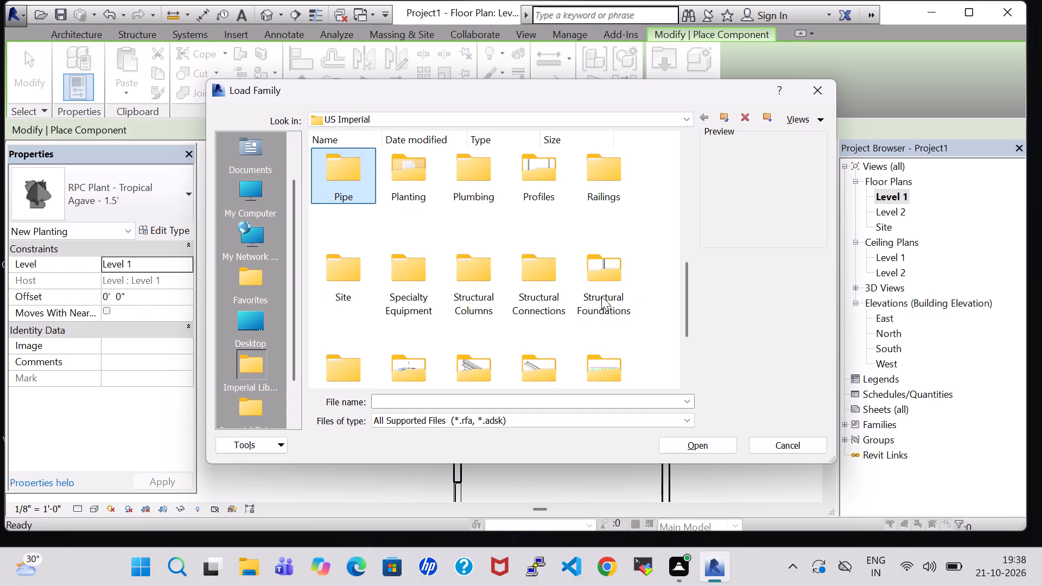
pyautogui.doubleClick(480, 168)
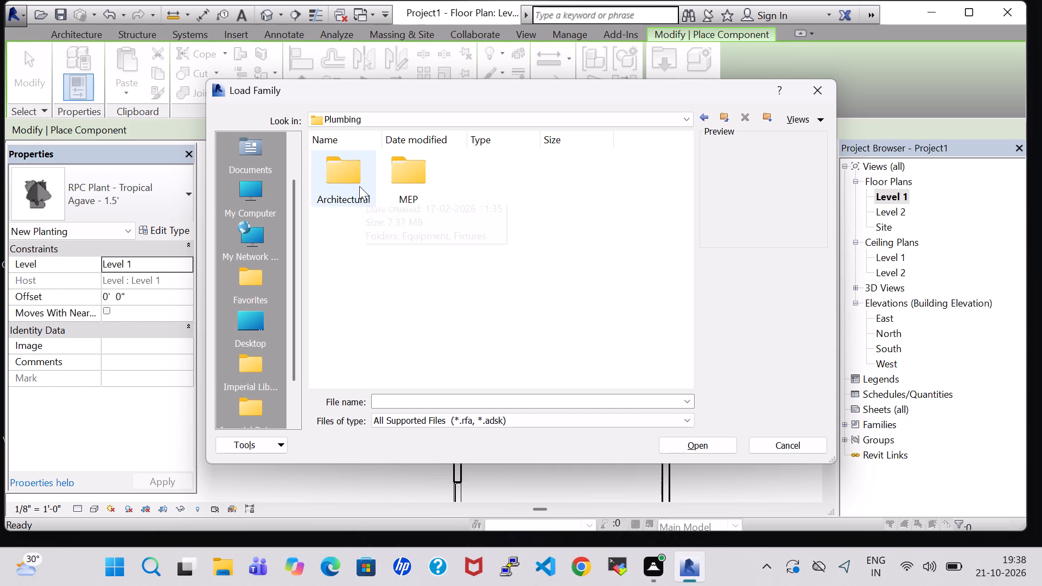
pyautogui.doubleClick(359, 186)
pyautogui.doubleClick(402, 187)
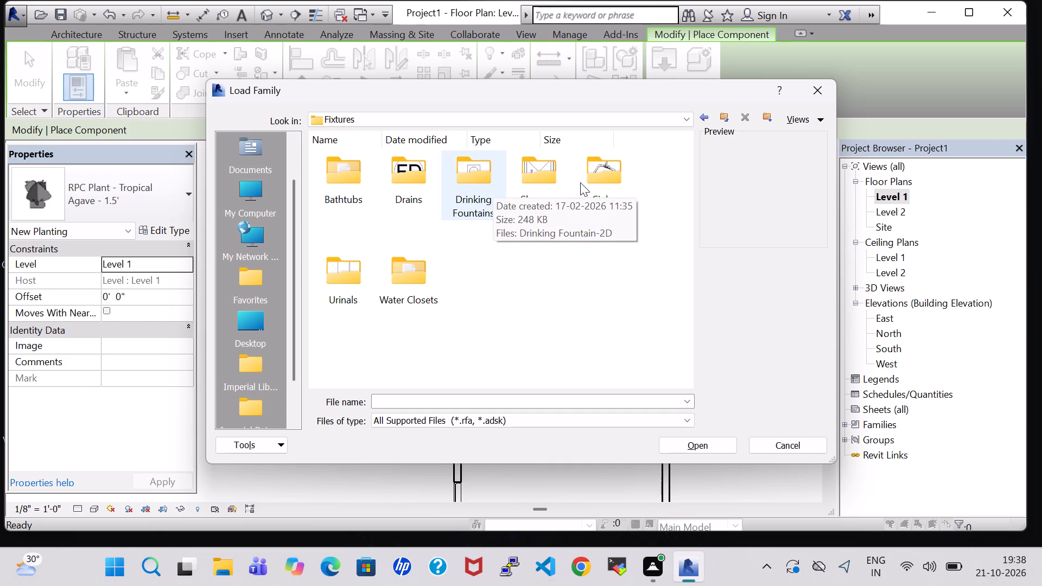
pyautogui.doubleClick(589, 182)
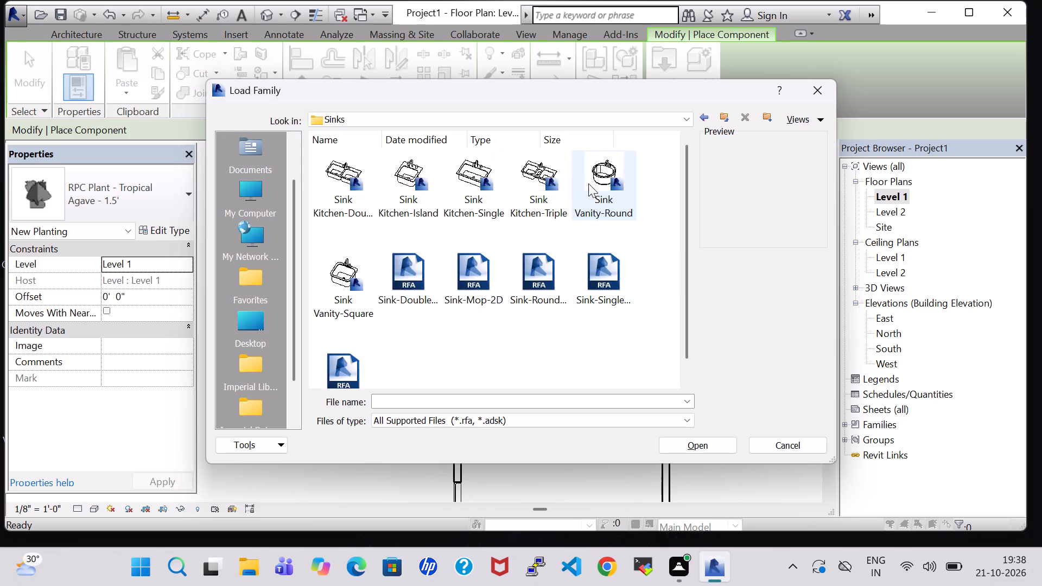
pyautogui.click(322, 273)
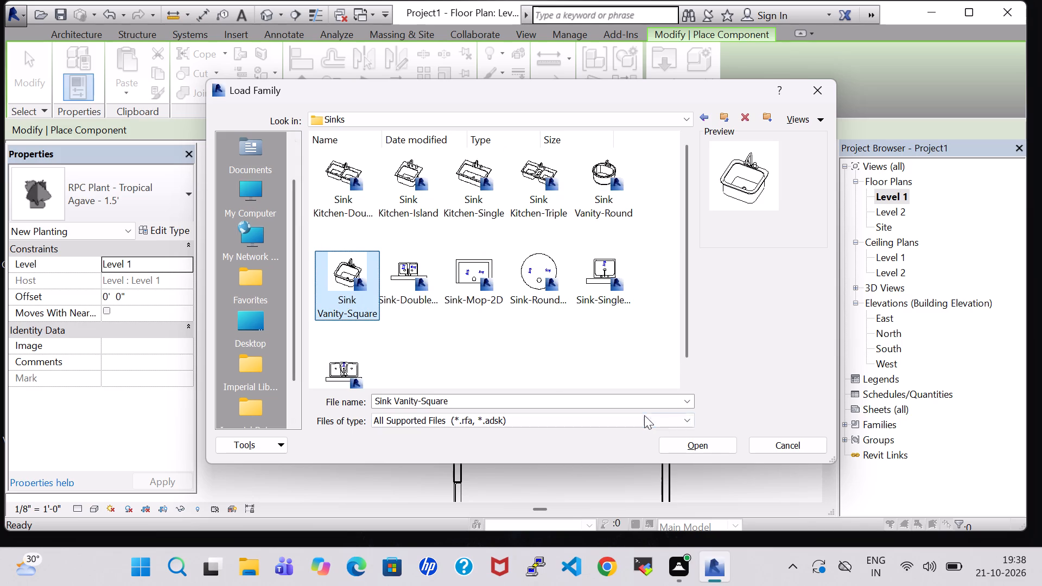
pyautogui.click(669, 440)
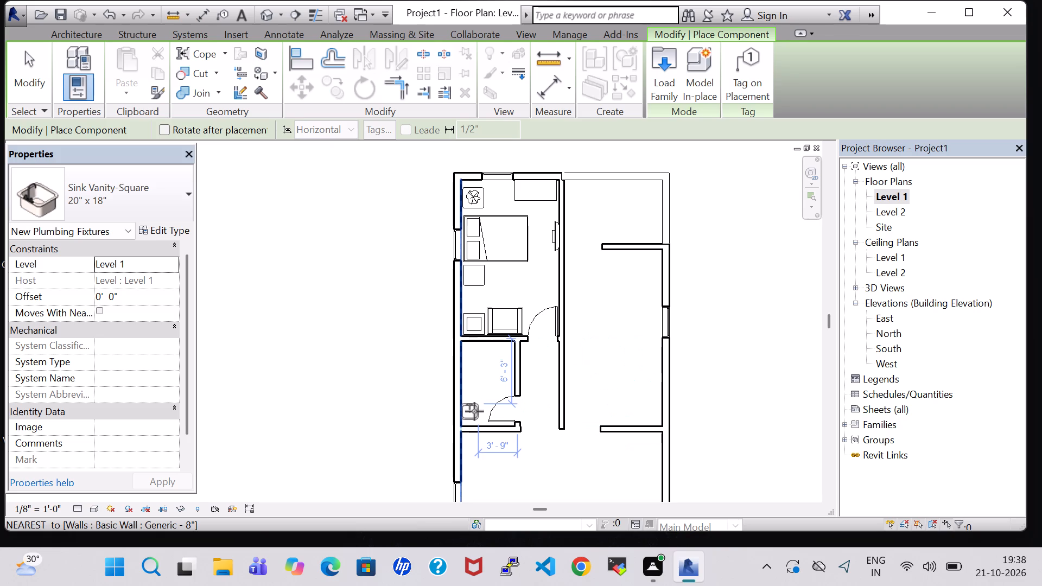
# Place the 20" x 18" vanity sink, rotated with its faucet against the west wall, in the bathroom's southwest corner.
pyautogui.press('space')
pyautogui.scroll(7, 474, 411)
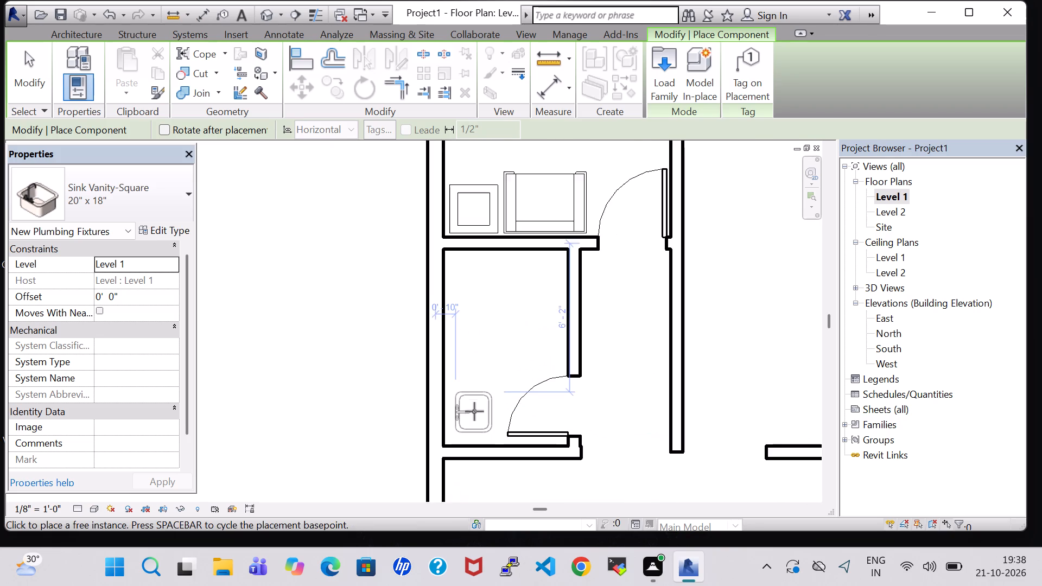
pyautogui.click(461, 419)
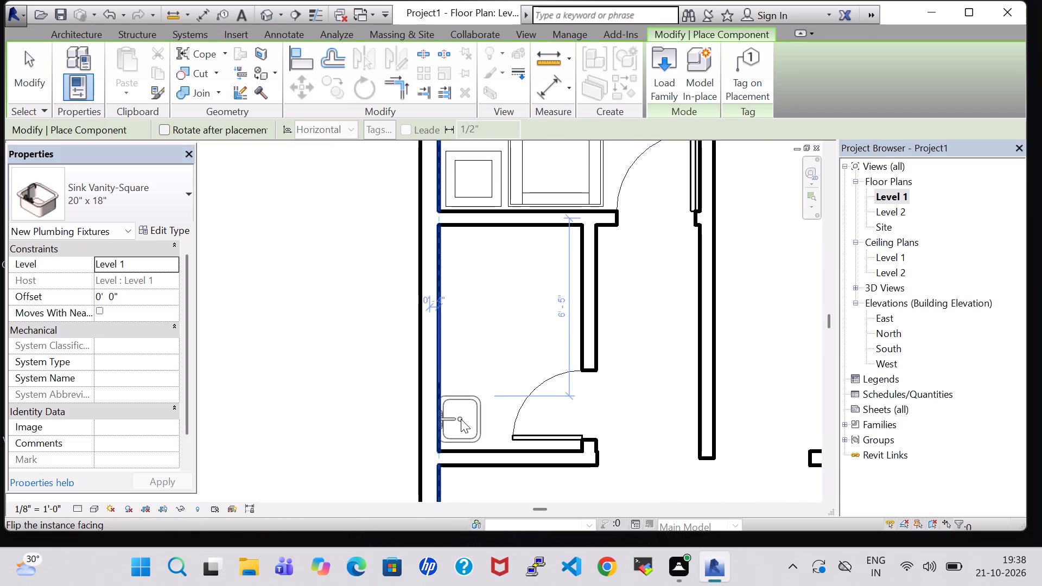
pyautogui.press('Escape')
pyautogui.press('Escape')
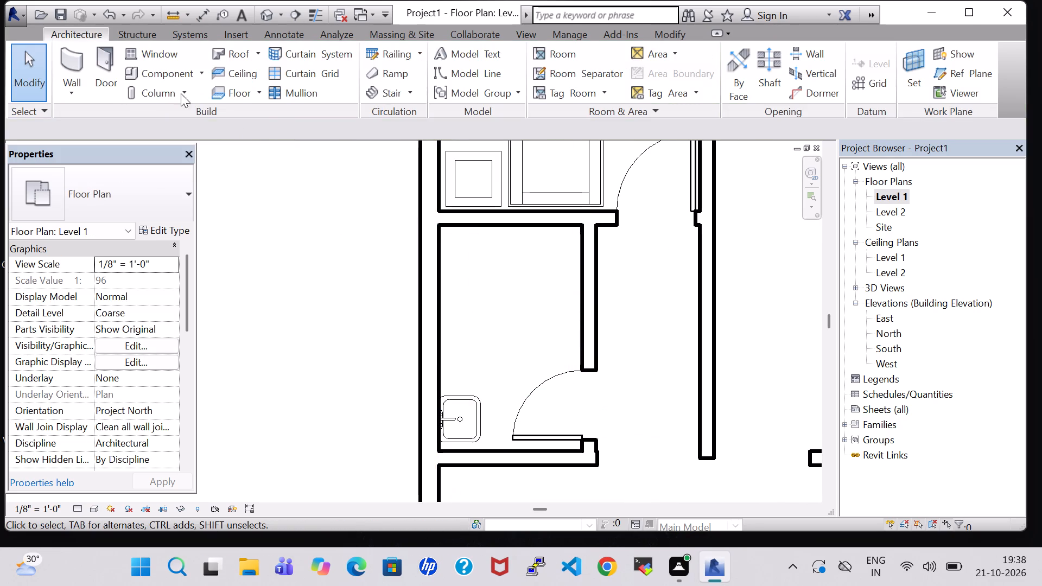
# Load the Toilet-Domestic-3D family from the library's Plumbing, Architectural, Fixtures, Water Closets folder for component placement.
pyautogui.click(161, 77)
pyautogui.click(671, 87)
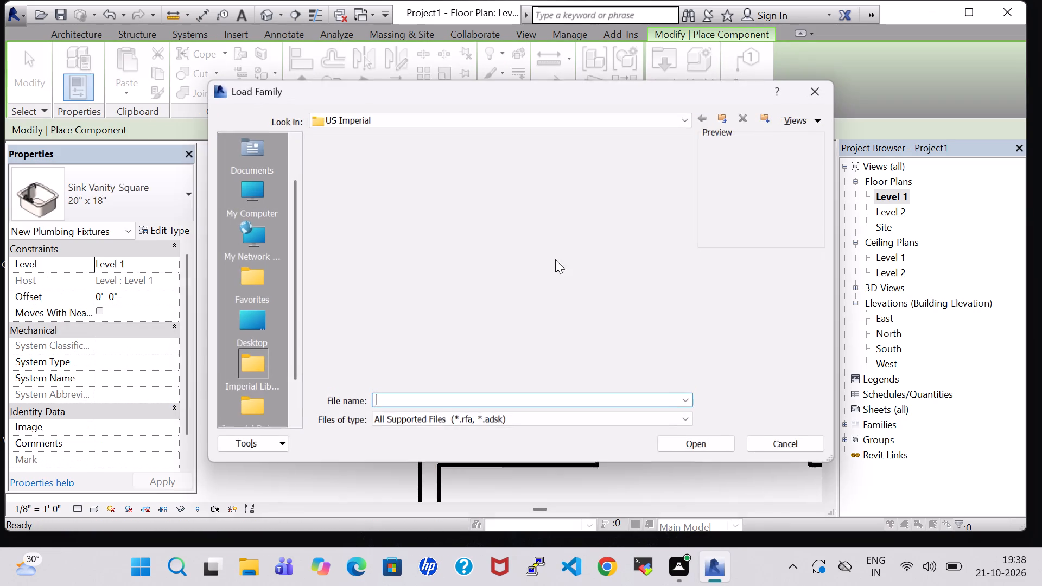
pyautogui.click(603, 364)
pyautogui.press('p')
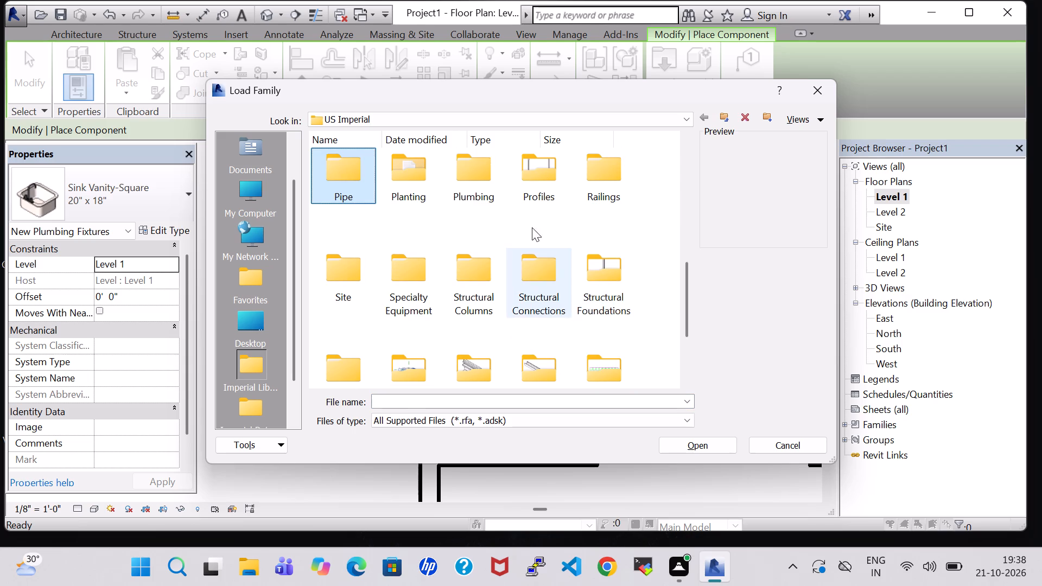
pyautogui.doubleClick(486, 198)
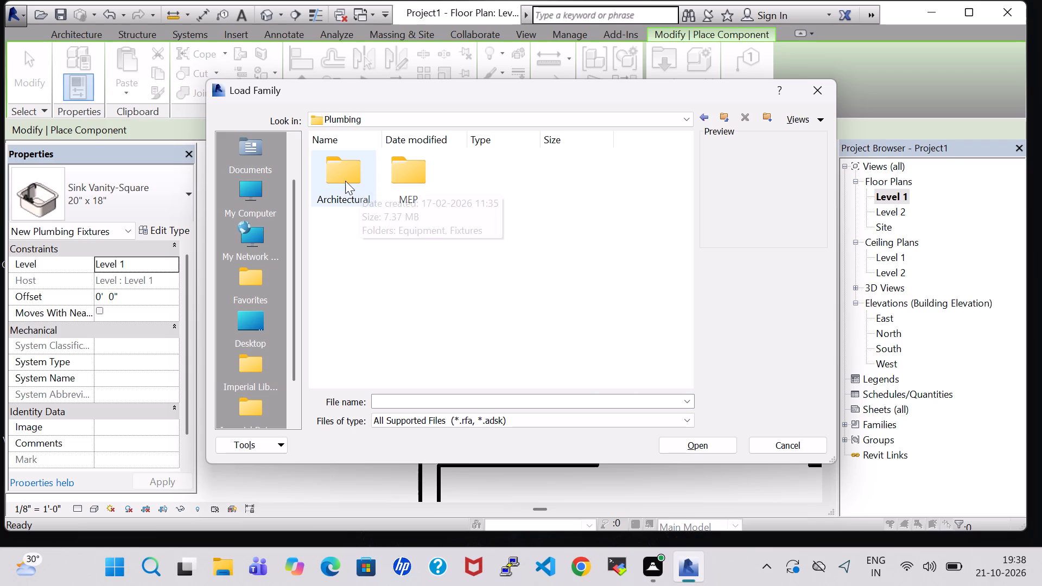
pyautogui.doubleClick(351, 182)
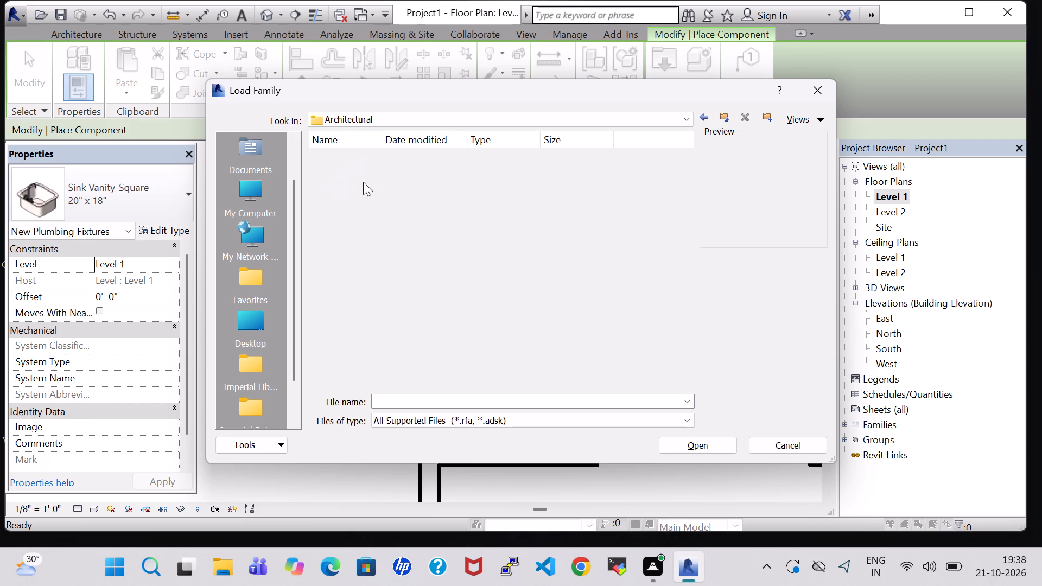
pyautogui.doubleClick(402, 186)
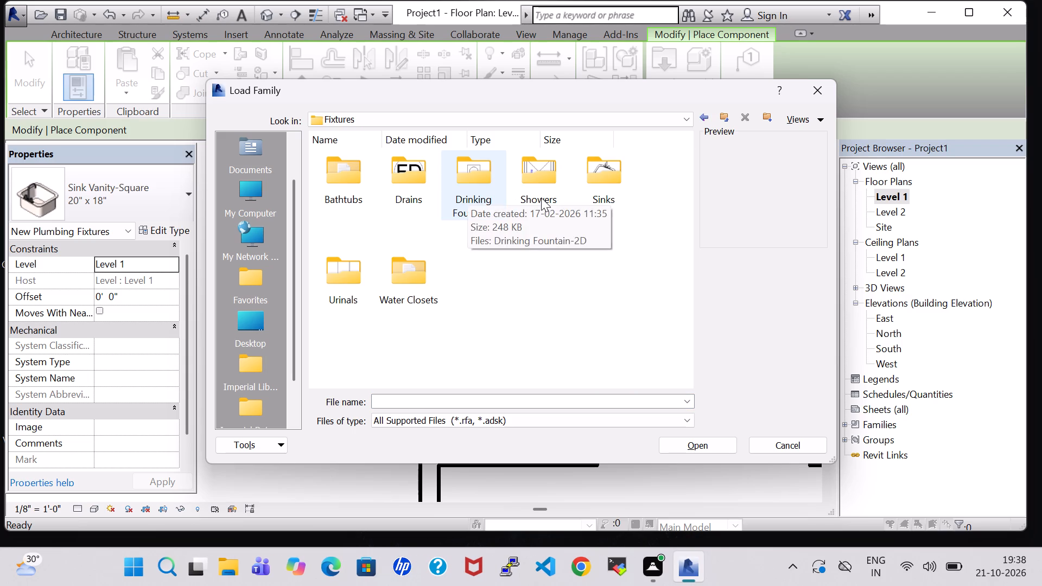
pyautogui.doubleClick(390, 266)
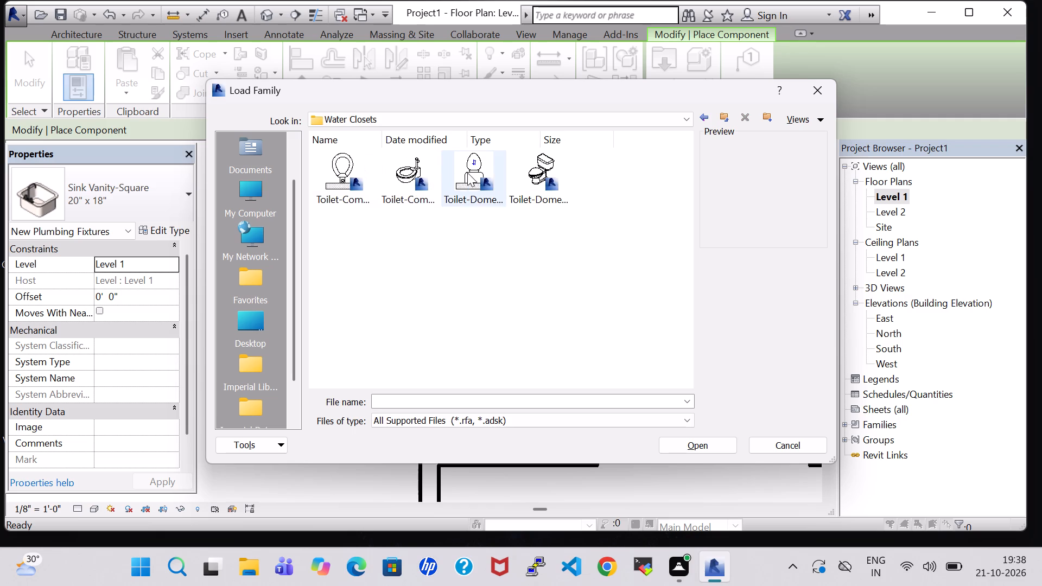
pyautogui.click(539, 175)
pyautogui.click(704, 451)
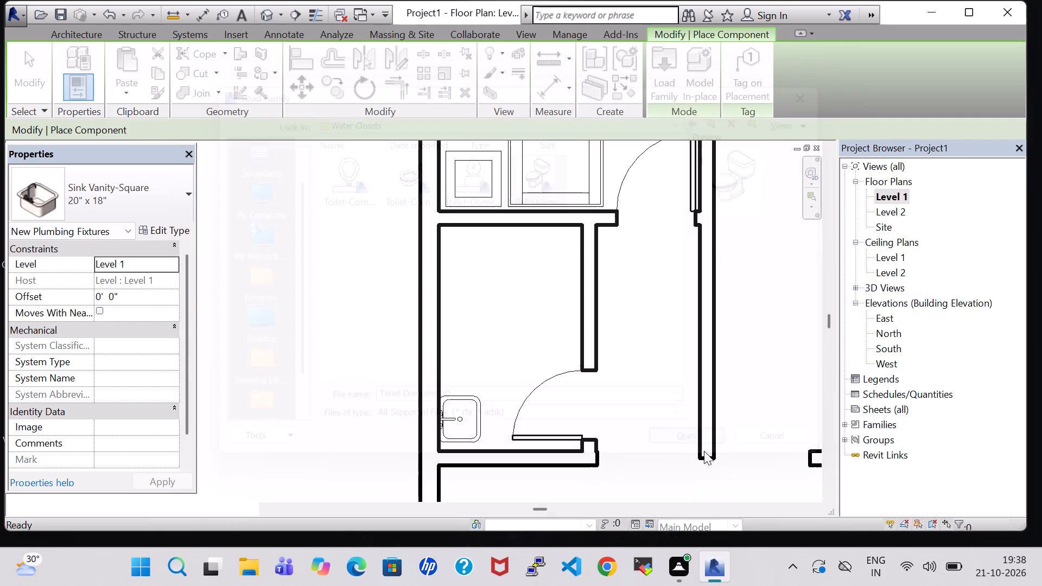
# Place the toilet facing west with its tank against the bathroom's east wall, just north of the door, about 4' 9" from the corridor wall's south end.
pyautogui.press('space')
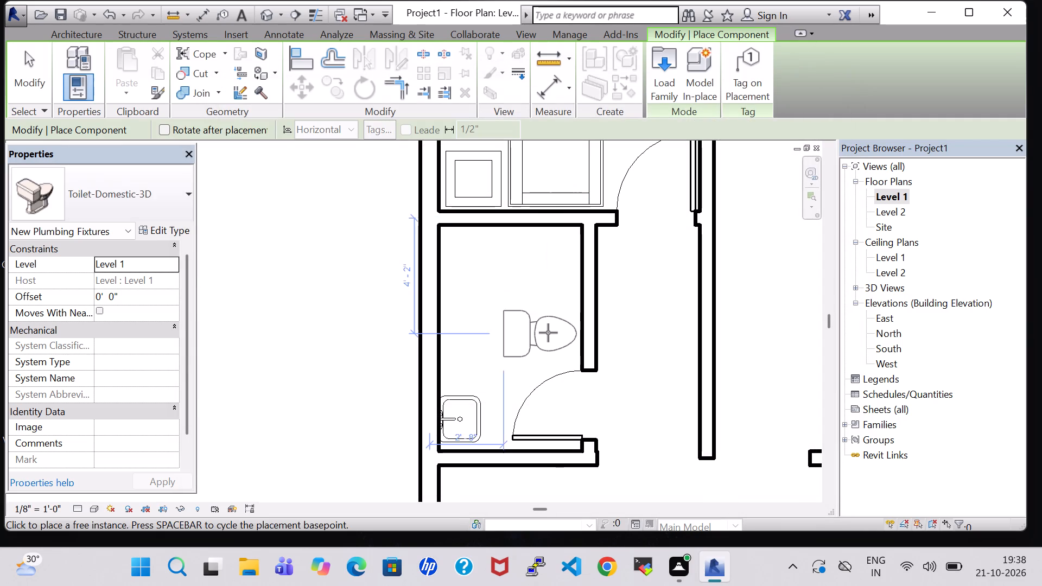
pyautogui.press('space')
pyautogui.press('space')
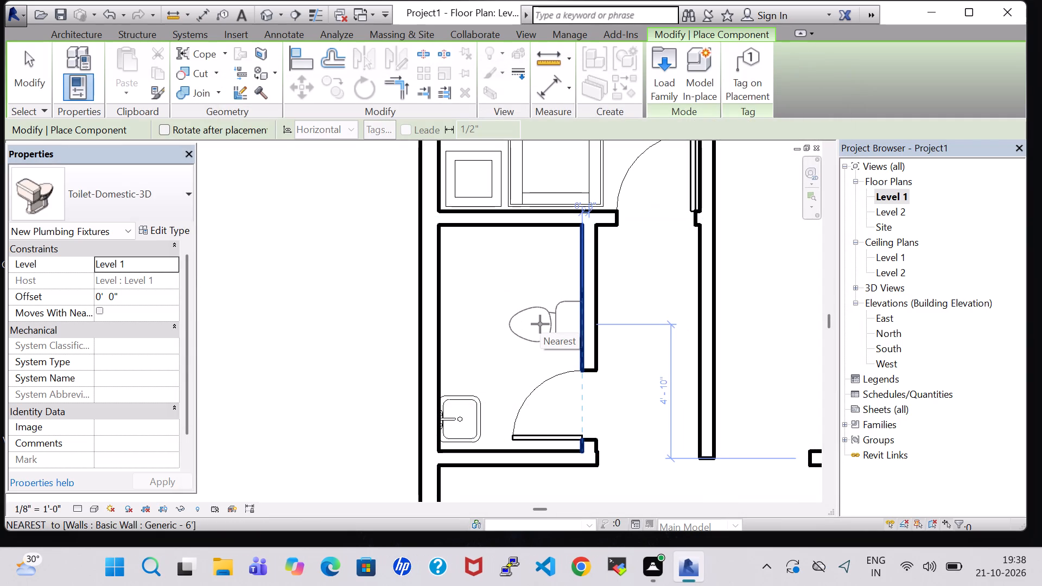
pyautogui.click(540, 328)
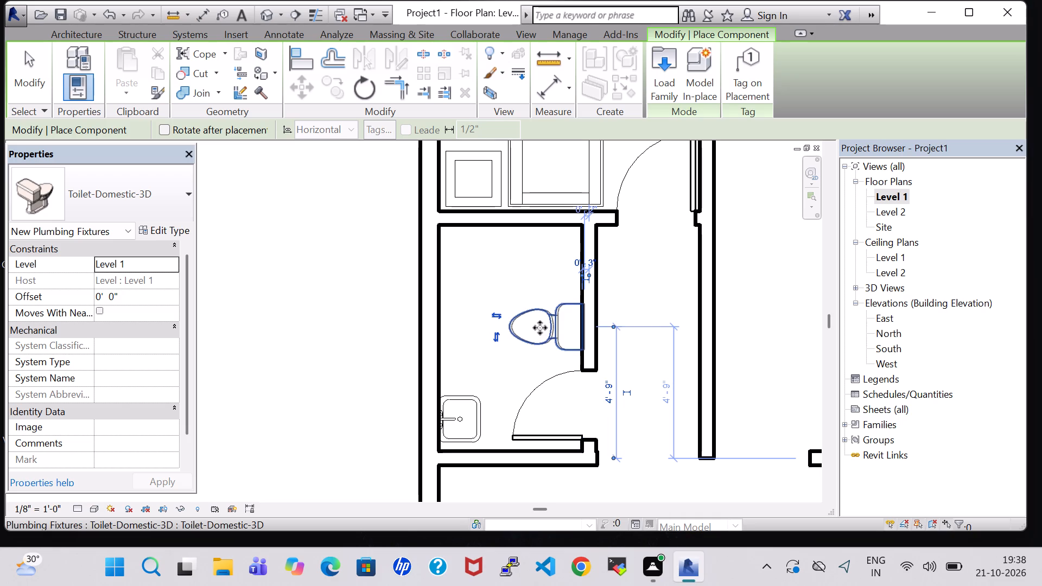
pyautogui.press('Escape')
pyautogui.press('Escape')
# Load the Tub-Free Standing-3D family from the library's Plumbing, Architectural, Fixtures, Bathtubs folder for component placement.
pyautogui.click(159, 81)
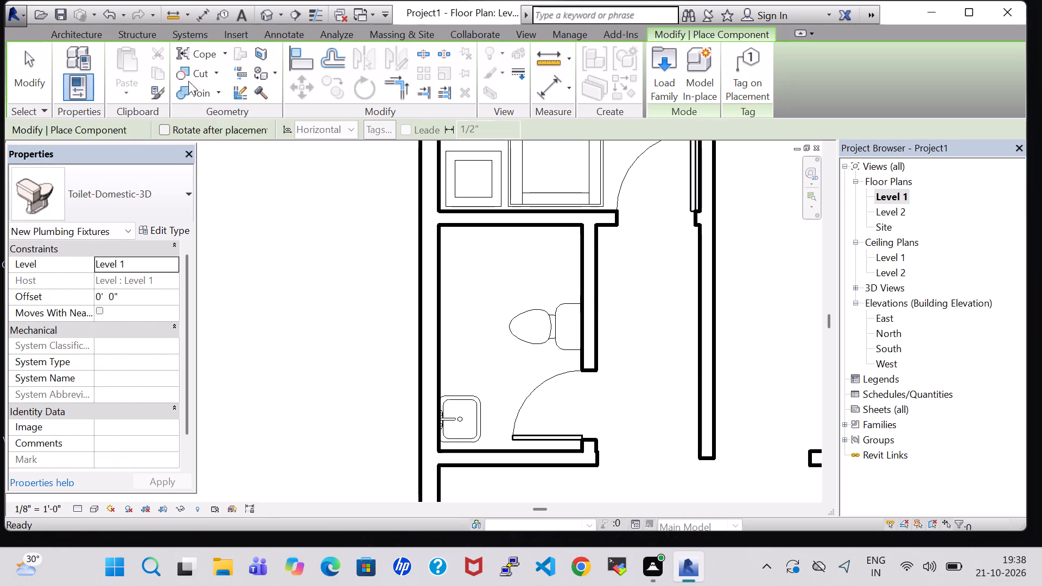
pyautogui.click(667, 71)
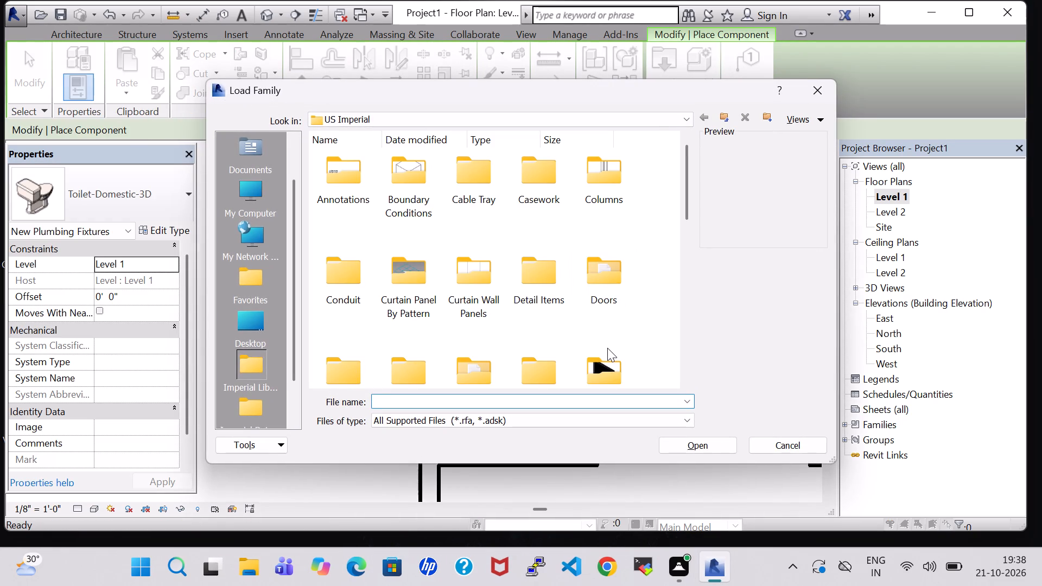
pyautogui.click(609, 354)
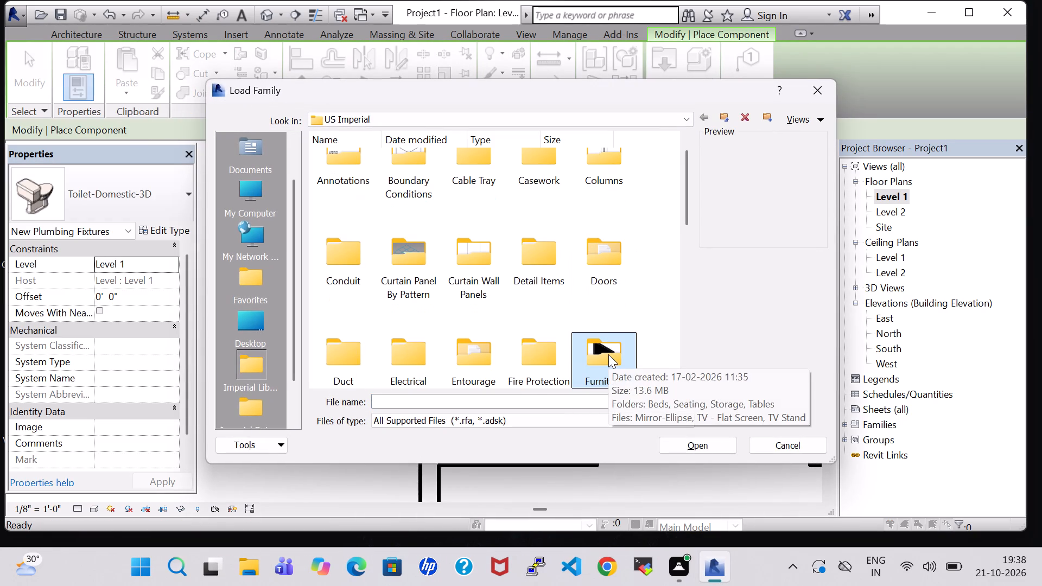
pyautogui.press('p')
pyautogui.doubleClick(478, 192)
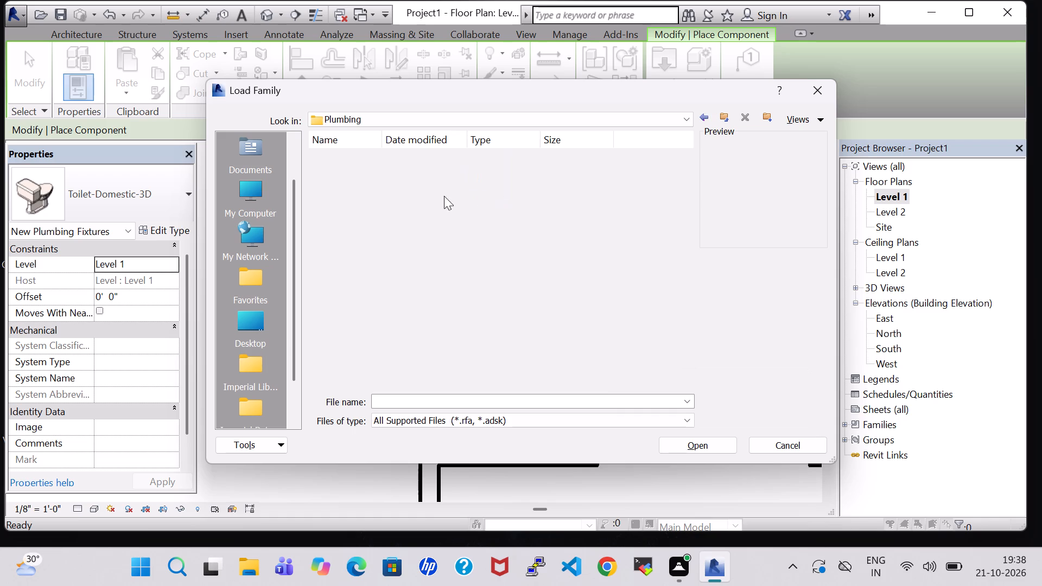
pyautogui.doubleClick(332, 175)
pyautogui.doubleClick(415, 190)
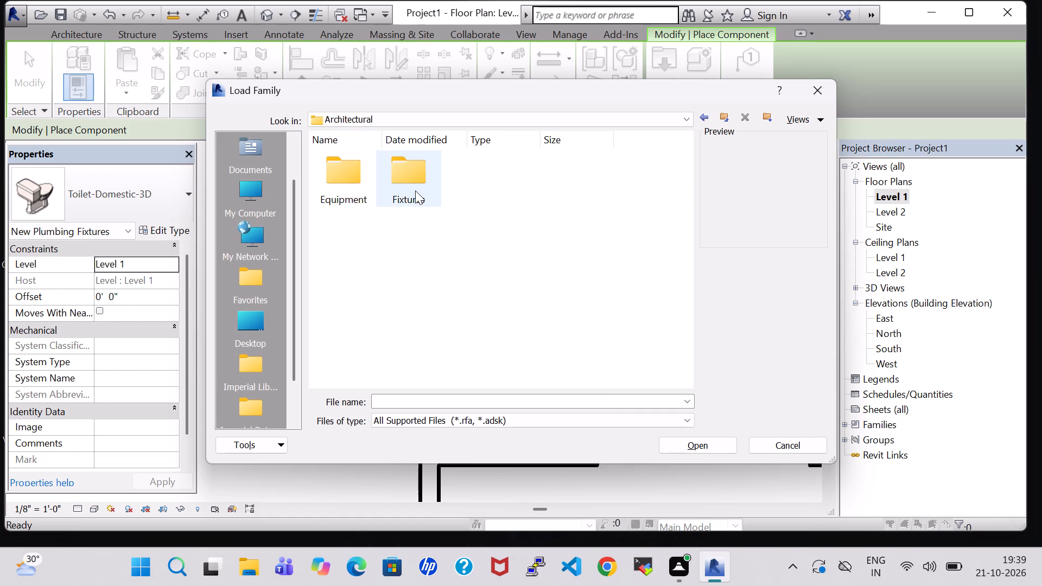
pyautogui.doubleClick(345, 156)
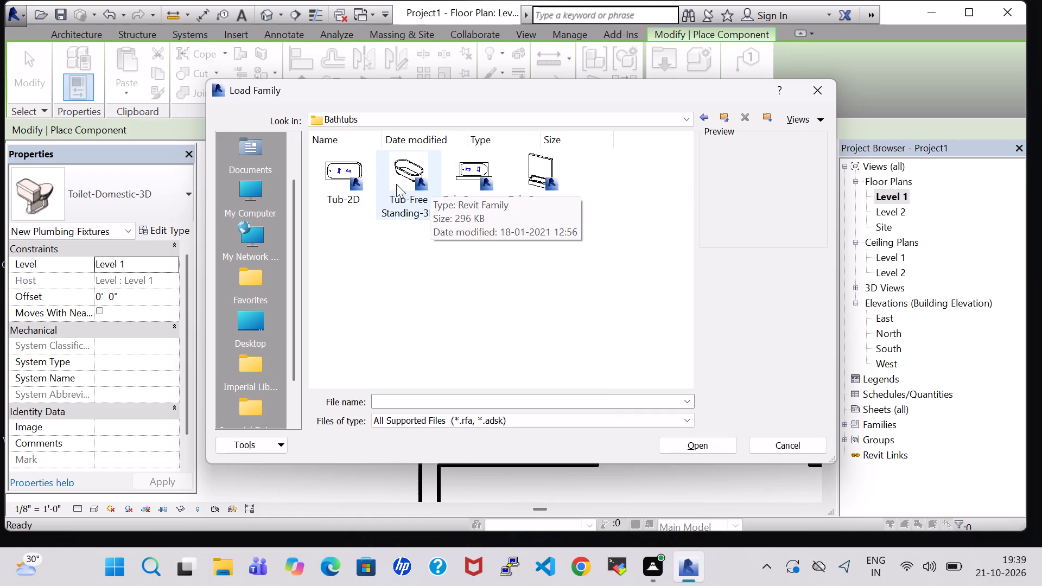
pyautogui.click(396, 184)
pyautogui.click(721, 447)
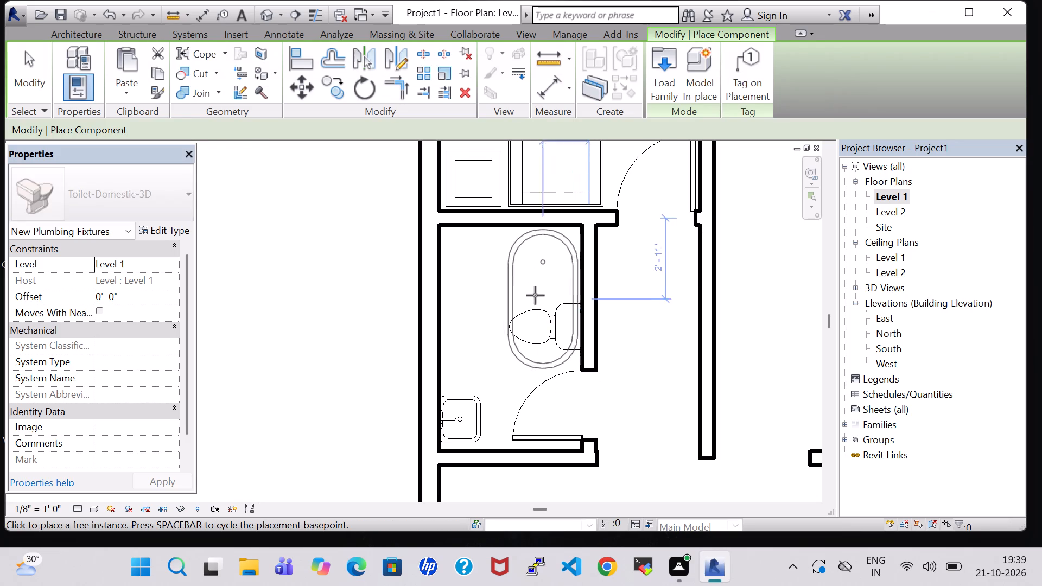
# Place the 30" x 60" tub lengthwise east-west along the bathroom's north wall, centred about 1' 9" from that wall.
pyautogui.press('space')
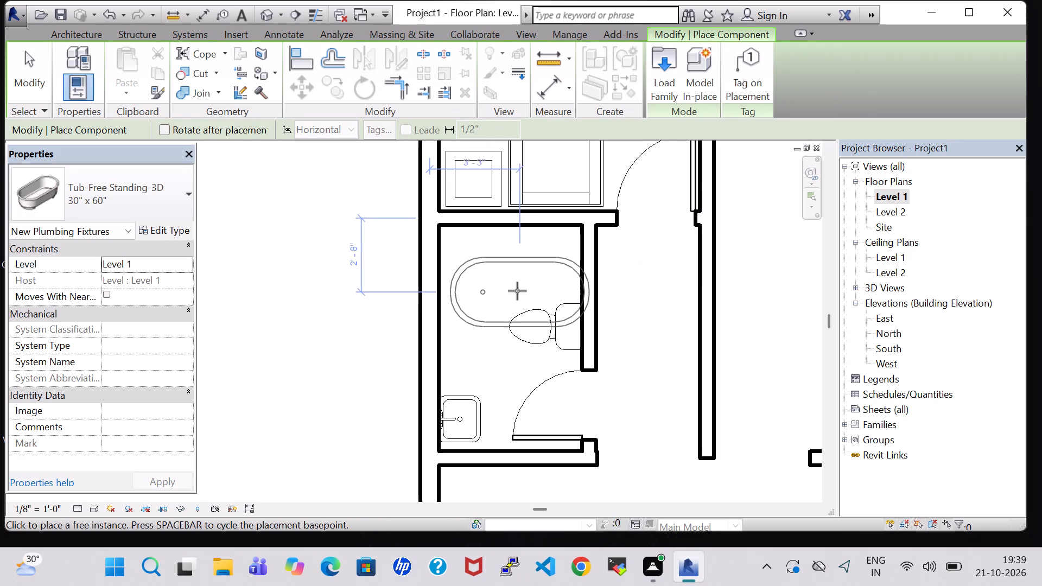
pyautogui.scroll(2, 514, 275)
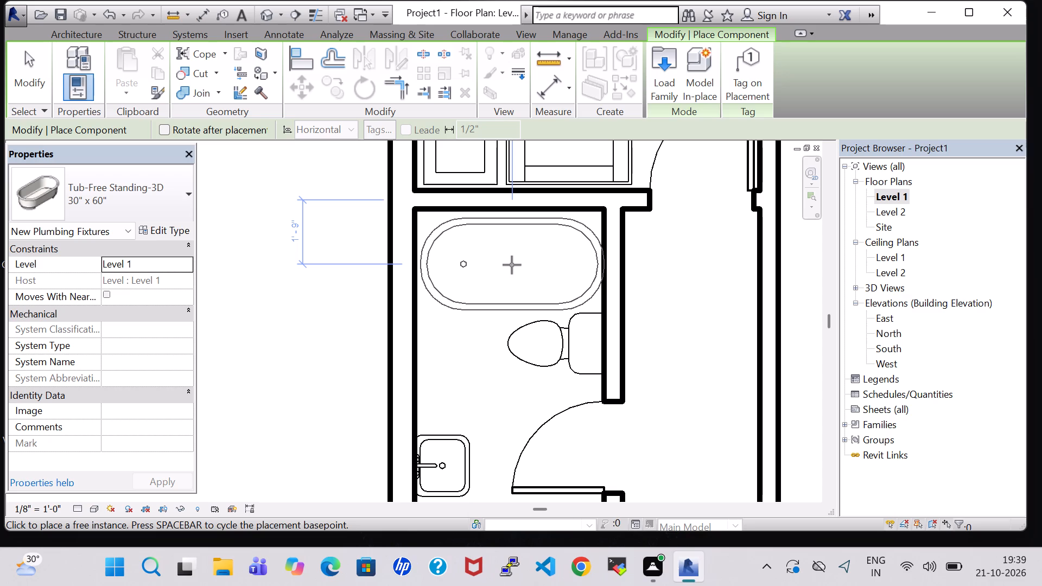
pyautogui.click(512, 265)
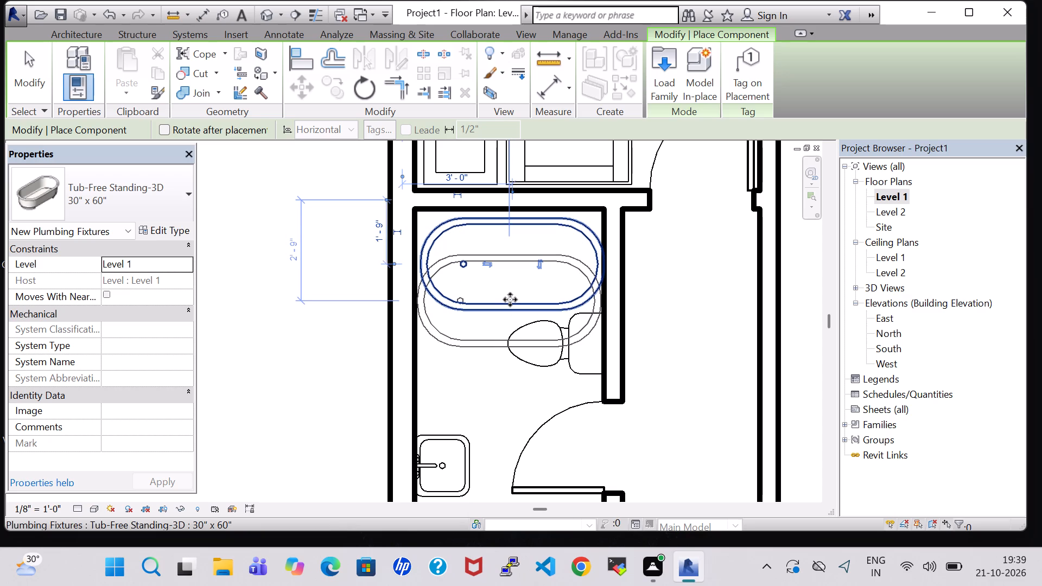
pyautogui.press('Escape')
pyautogui.press('Escape')
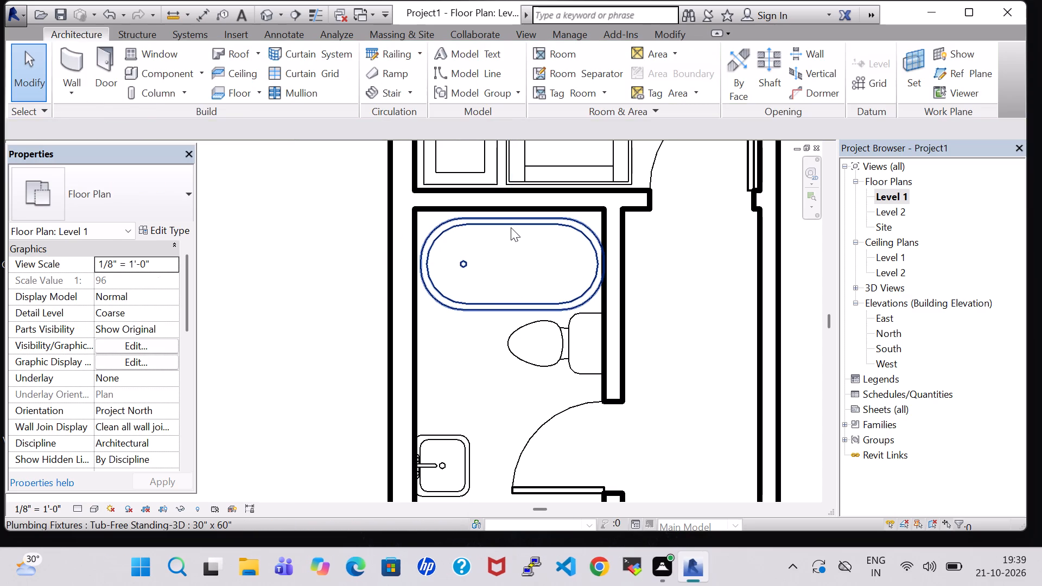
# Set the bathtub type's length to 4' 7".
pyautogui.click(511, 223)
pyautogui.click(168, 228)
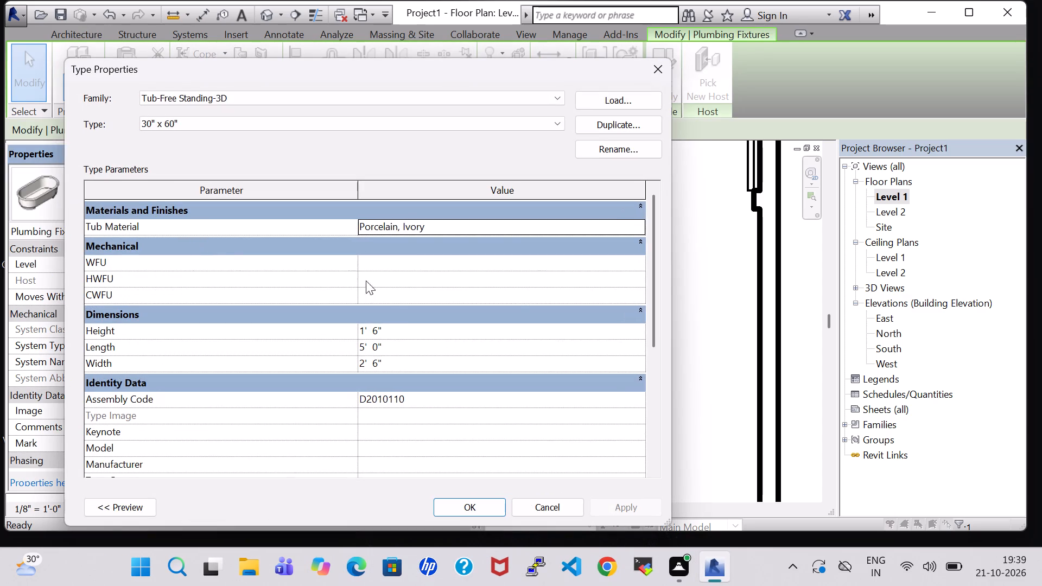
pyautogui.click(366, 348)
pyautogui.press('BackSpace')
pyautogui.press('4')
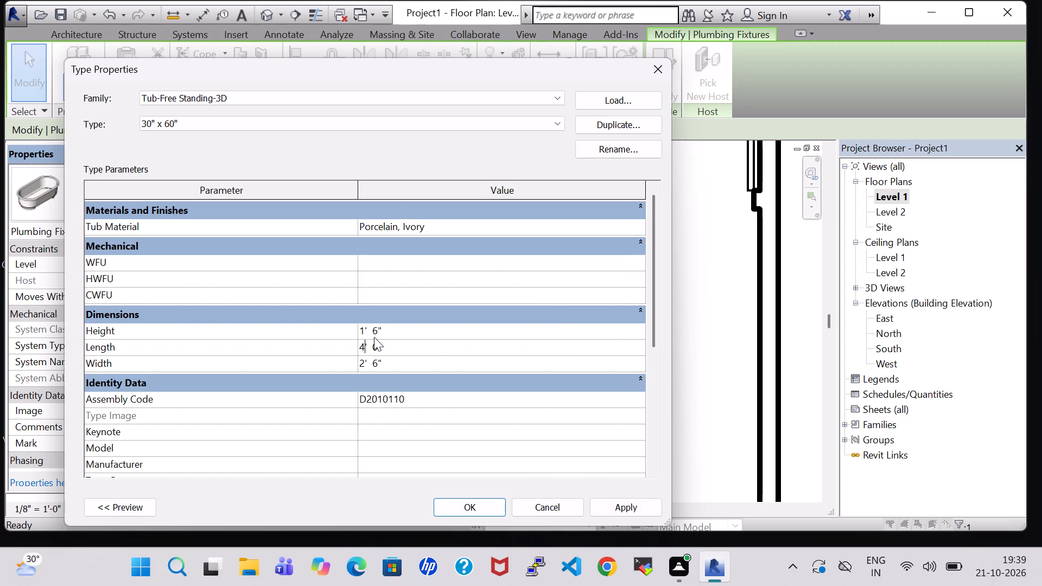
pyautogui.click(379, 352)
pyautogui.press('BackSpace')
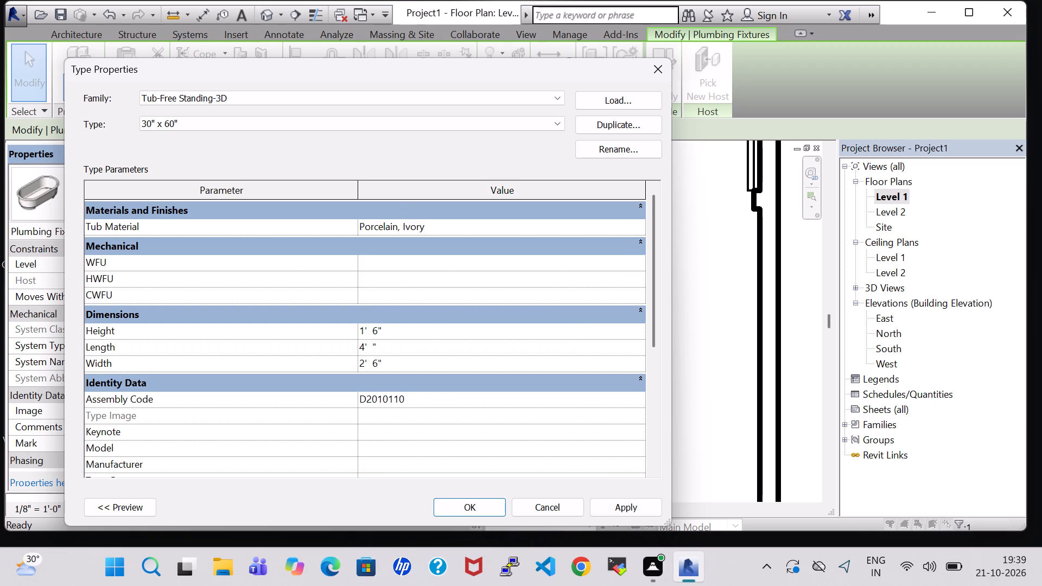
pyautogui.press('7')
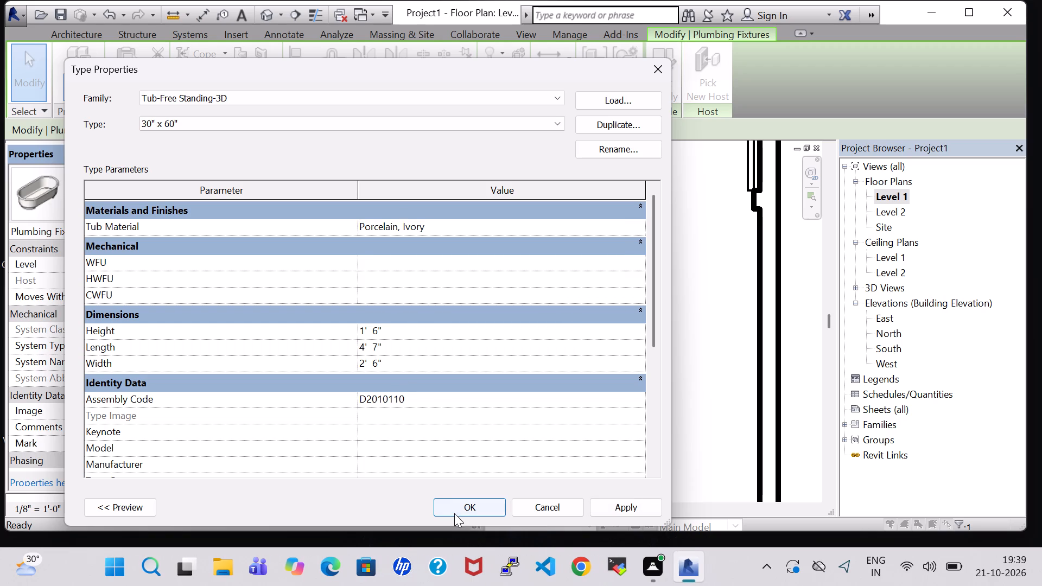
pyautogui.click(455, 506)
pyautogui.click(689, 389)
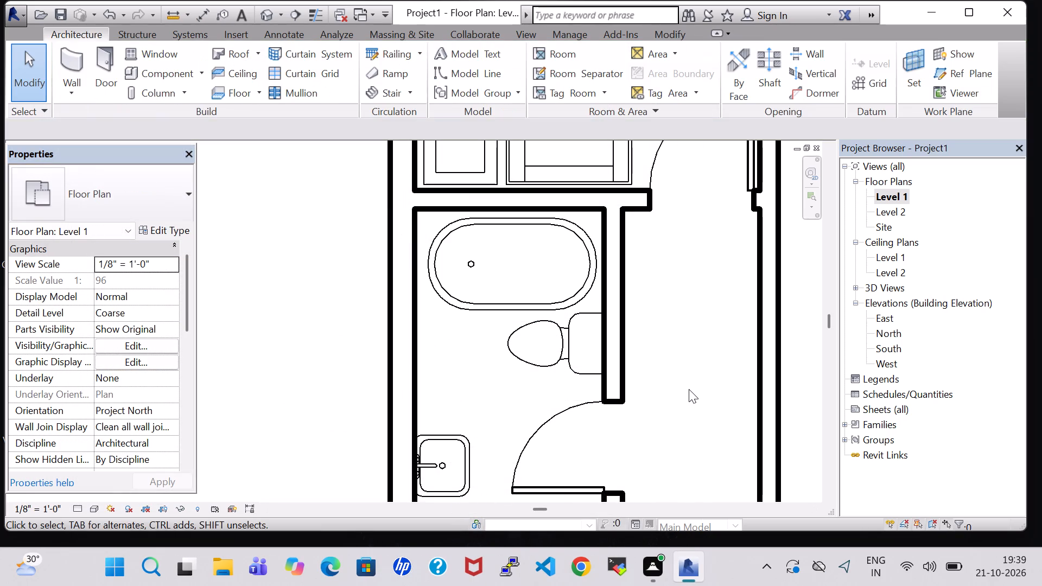
# Nudge the bathtub one increment west, its centre about 2' 11" from the west wall's centreline.
pyautogui.click(592, 276)
pyautogui.press('Left')
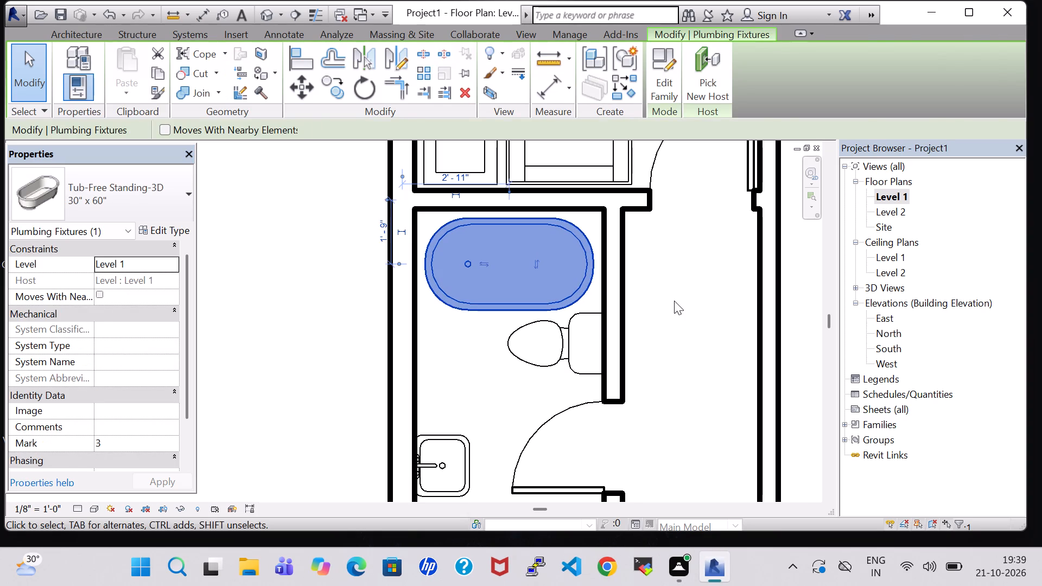
pyautogui.click(674, 301)
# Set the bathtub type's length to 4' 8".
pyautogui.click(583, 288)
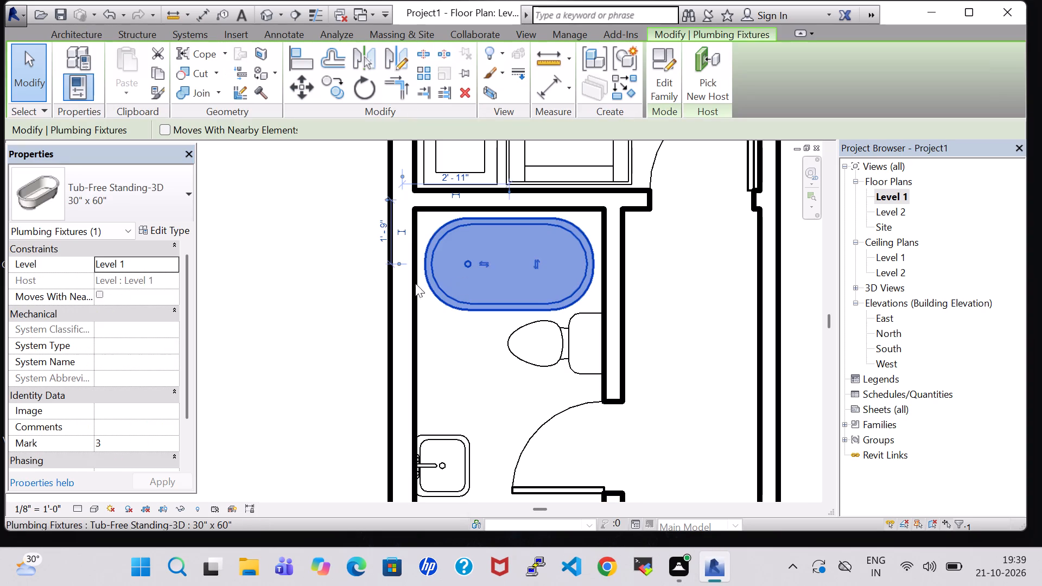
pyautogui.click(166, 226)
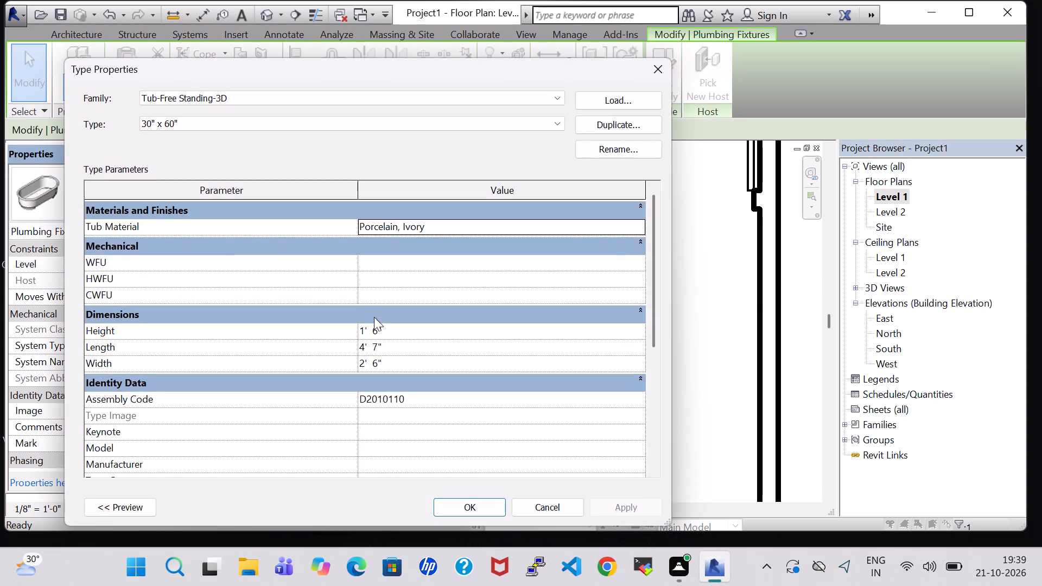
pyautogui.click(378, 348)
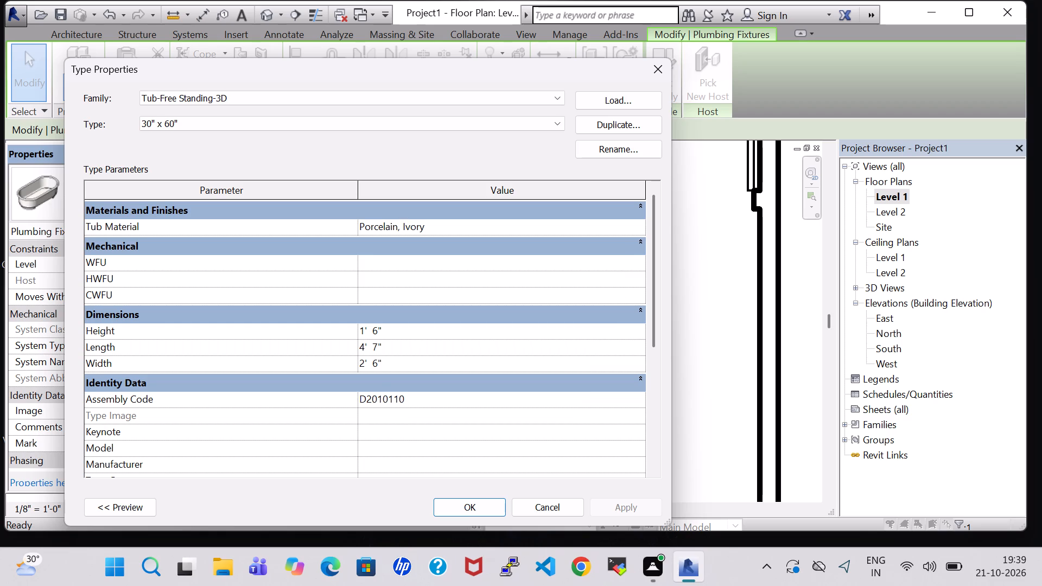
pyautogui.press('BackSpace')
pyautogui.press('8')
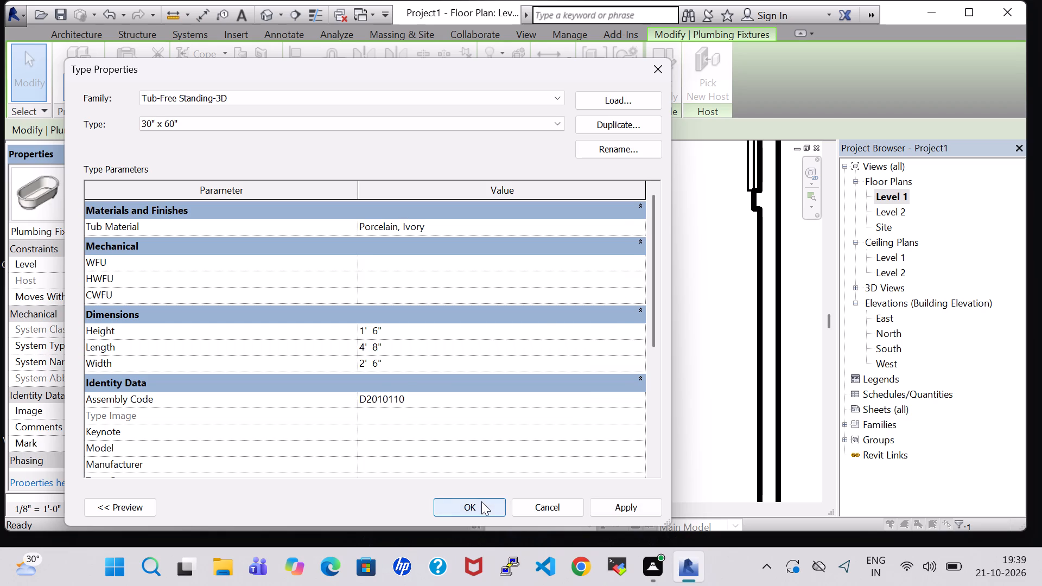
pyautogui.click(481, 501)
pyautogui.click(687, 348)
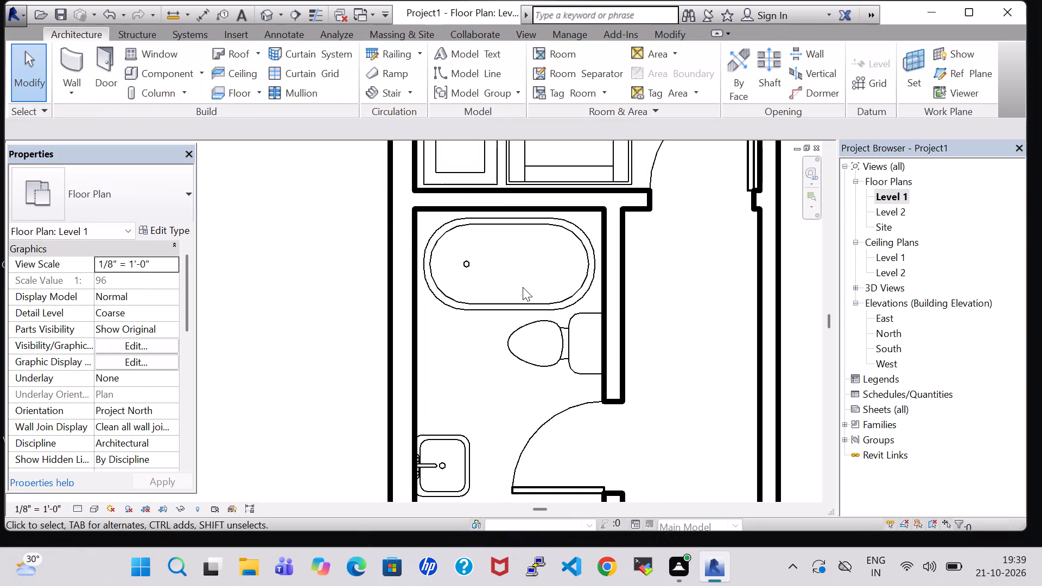
# Set the bathtub type's length to 4' 9".
pyautogui.click(523, 287)
pyautogui.click(523, 298)
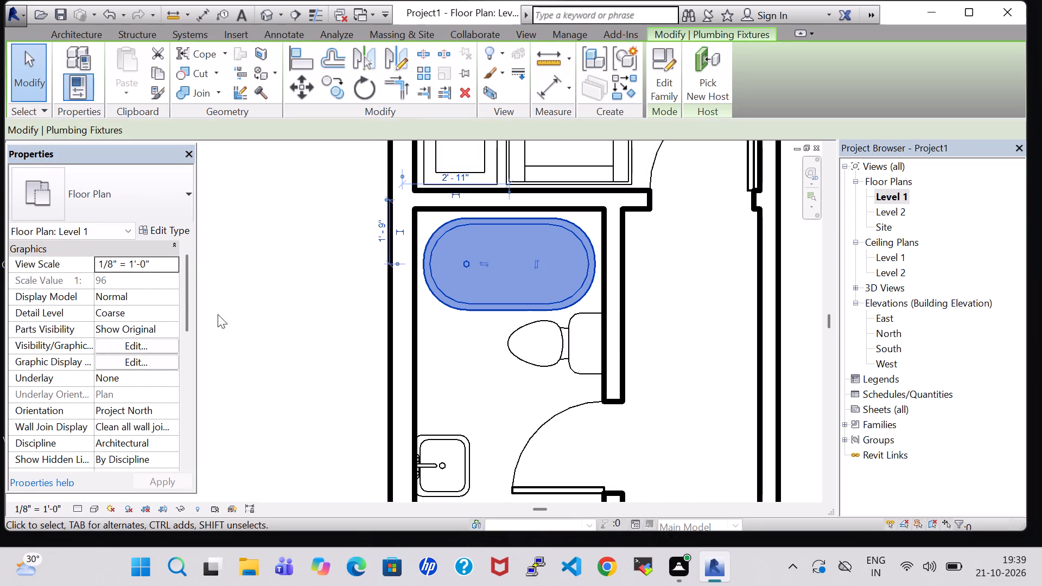
pyautogui.click(163, 232)
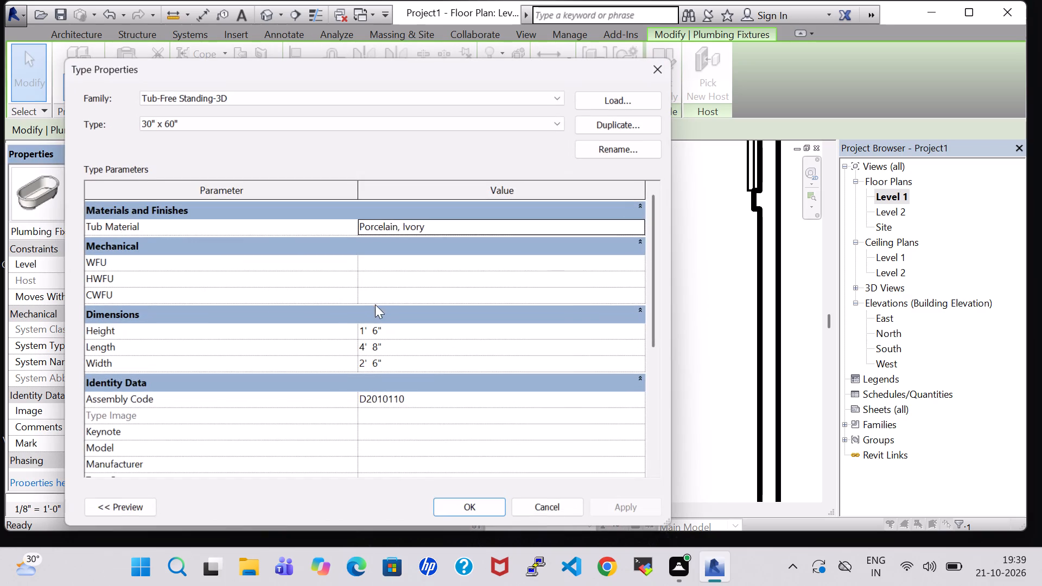
pyautogui.click(379, 347)
pyautogui.press('BackSpace')
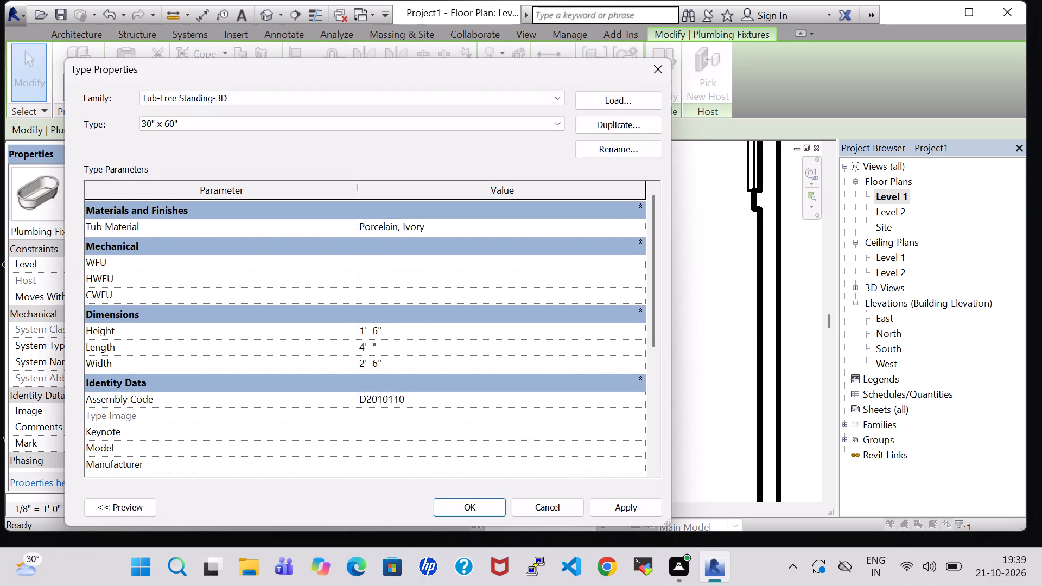
pyautogui.press('9')
pyautogui.click(465, 512)
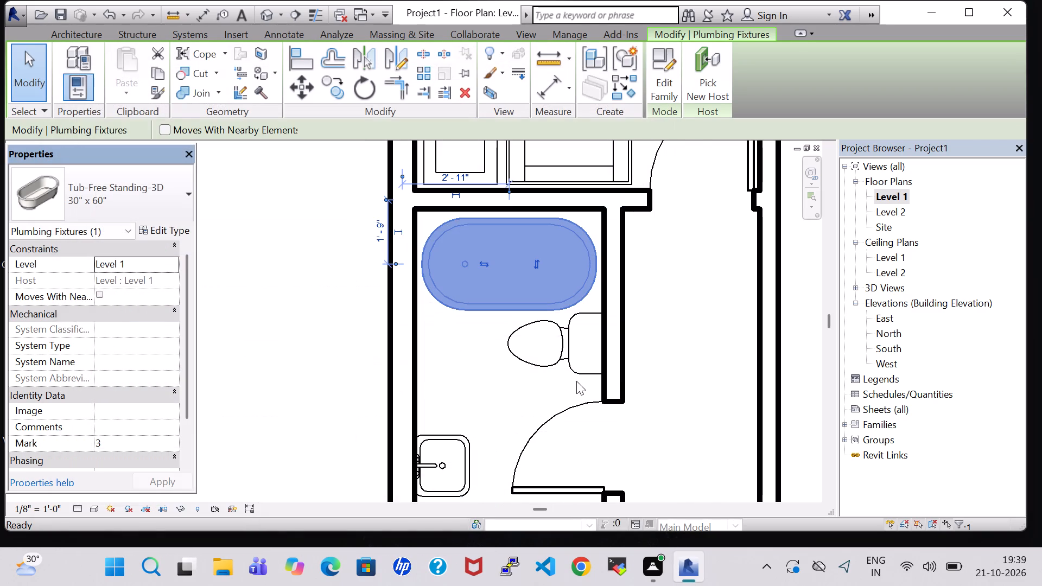
pyautogui.click(688, 357)
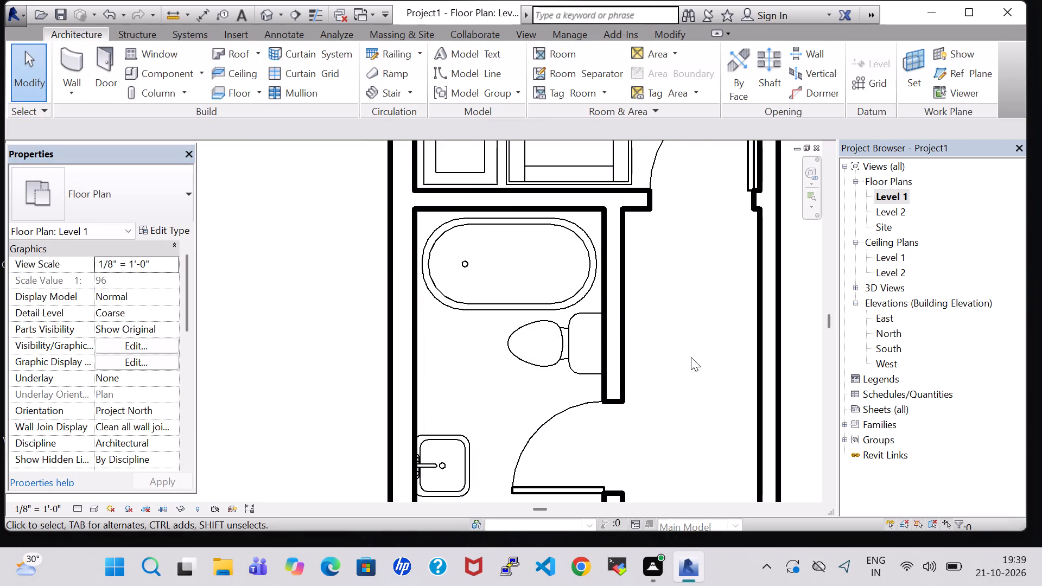
# Nudge the toilet two increments south along the east wall, about 4' 7" from the corridor wall's south end.
pyautogui.click(557, 339)
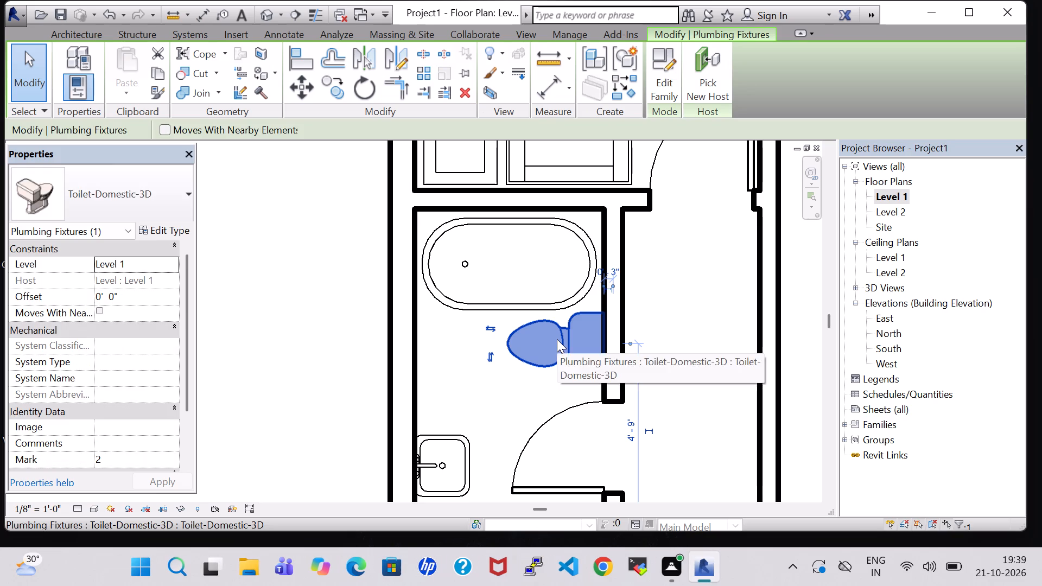
pyautogui.press('Down')
pyautogui.press('Down')
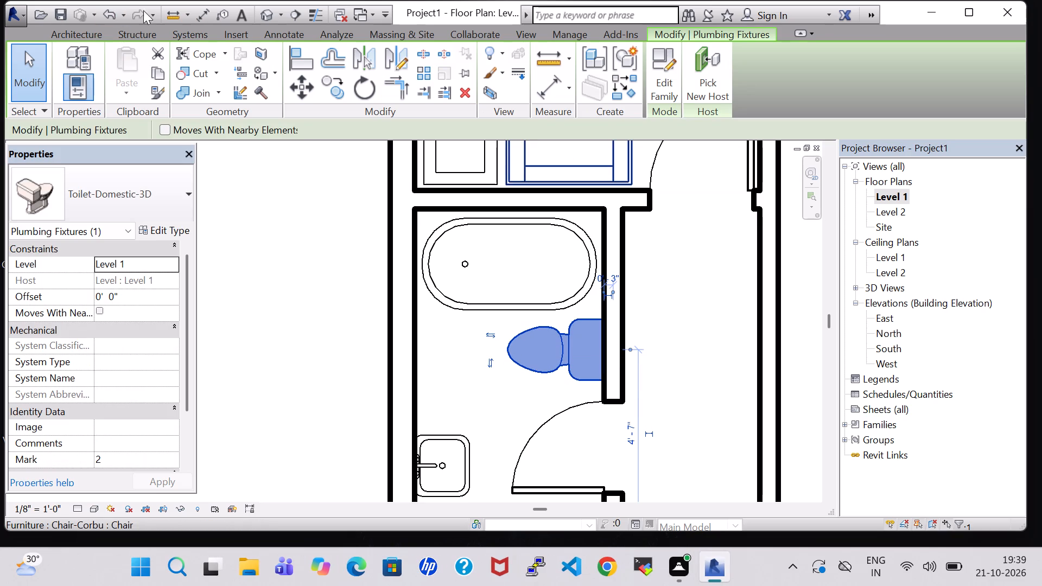
# In the 3D view, nudge the toilet one more increment south, about 4' 5" from the corridor wall's south end.
pyautogui.click(271, 16)
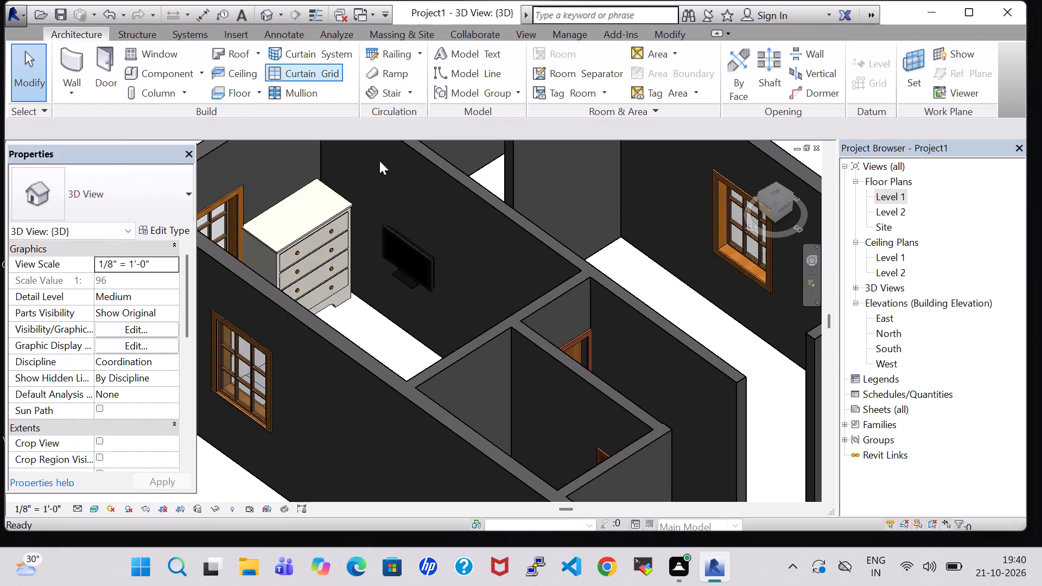
pyautogui.keyDown('shift'); pyautogui.middleClick(475, 277); pyautogui.keyUp('shift')
pyautogui.keyDown('shift'); pyautogui.moveTo(475, 277); pyautogui.dragTo(460, 371, button='middle'); pyautogui.keyUp('shift')
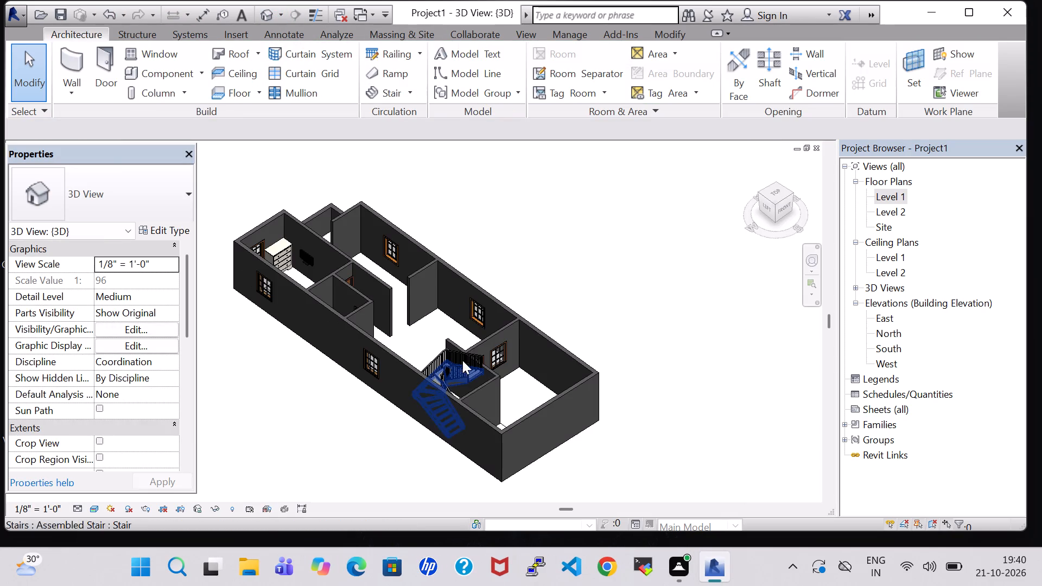
pyautogui.keyDown('shift'); pyautogui.moveTo(528, 242); pyautogui.dragTo(485, 416, button='middle'); pyautogui.keyUp('shift')
pyautogui.scroll(2, 408, 363)
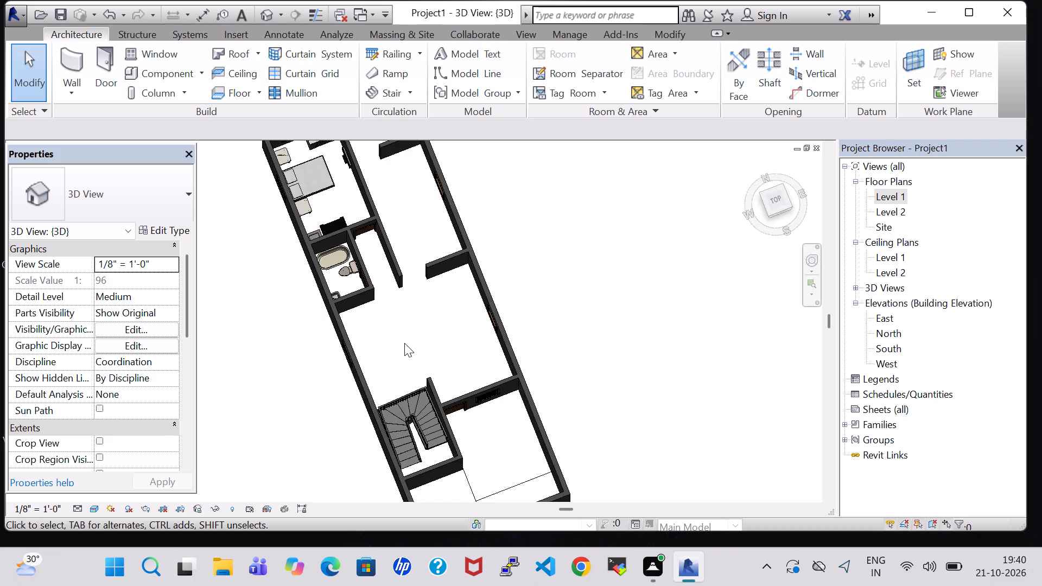
pyautogui.scroll(1, 404, 343)
pyautogui.moveTo(398, 330); pyautogui.dragTo(383, 343, button='middle')
pyautogui.scroll(1, 396, 311)
pyautogui.keyDown('shift'); pyautogui.moveTo(396, 311); pyautogui.dragTo(368, 313, button='middle'); pyautogui.keyUp('shift')
pyautogui.scroll(1, 368, 308)
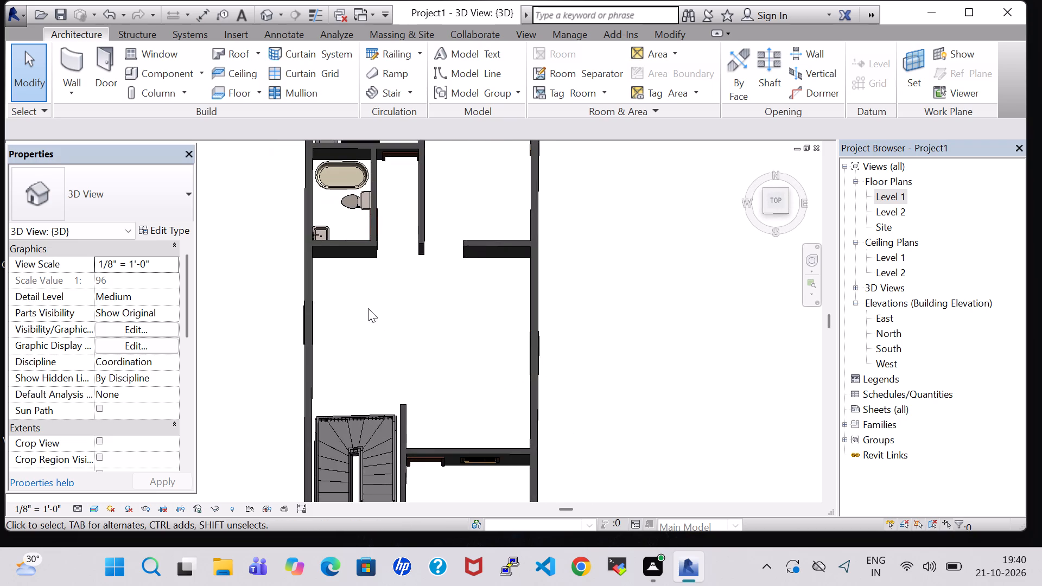
pyautogui.scroll(4, 368, 308)
pyautogui.moveTo(385, 254); pyautogui.dragTo(398, 406, button='middle')
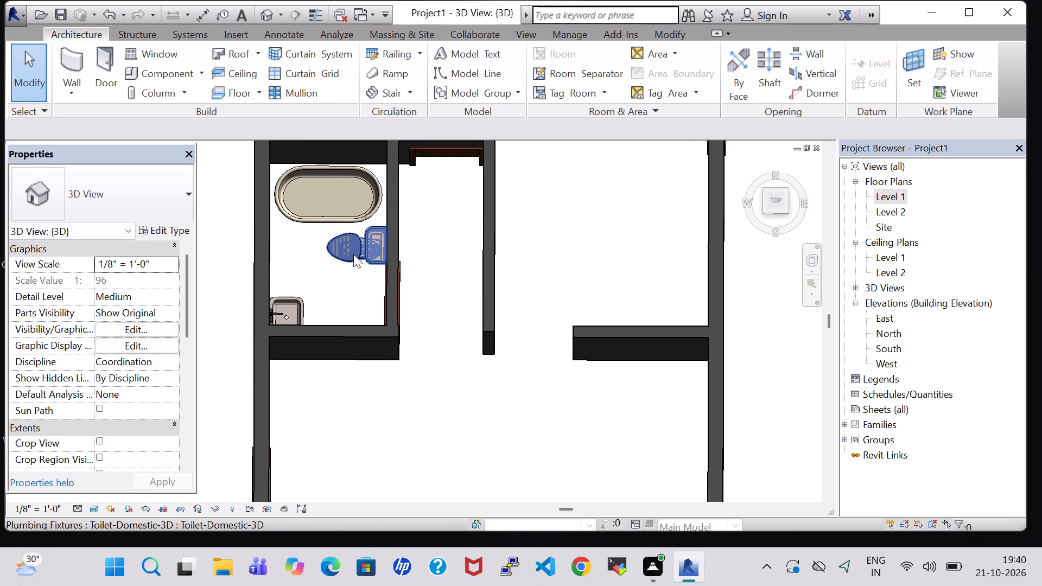
pyautogui.click(353, 254)
pyautogui.press('Down')
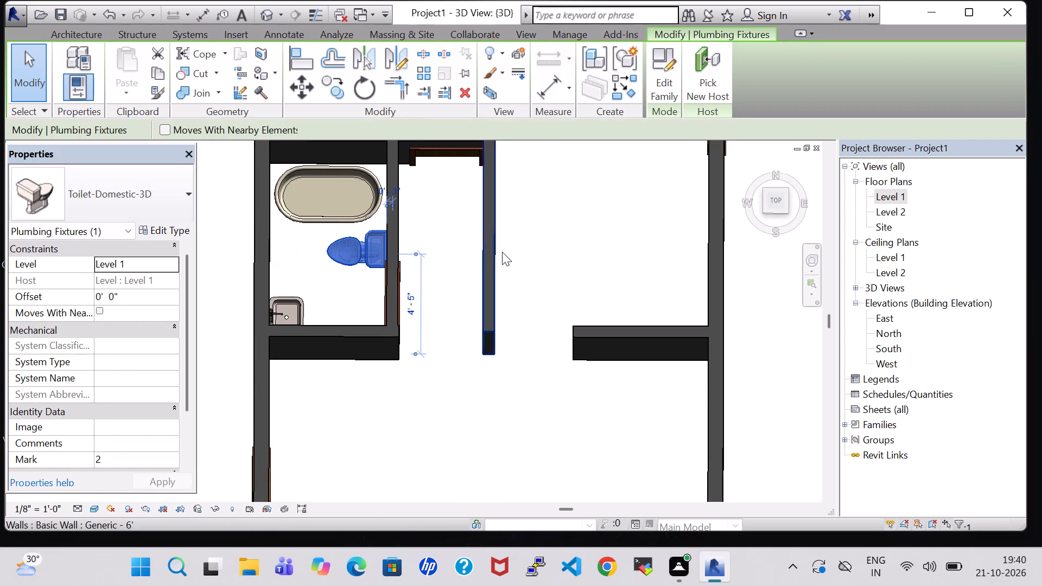
# Load the Floor Drain - Rectangular family from the Drains folder under the library's Plumbing, MEP folder for component placement.
pyautogui.moveTo(507, 252); pyautogui.dragTo(529, 253, button='middle')
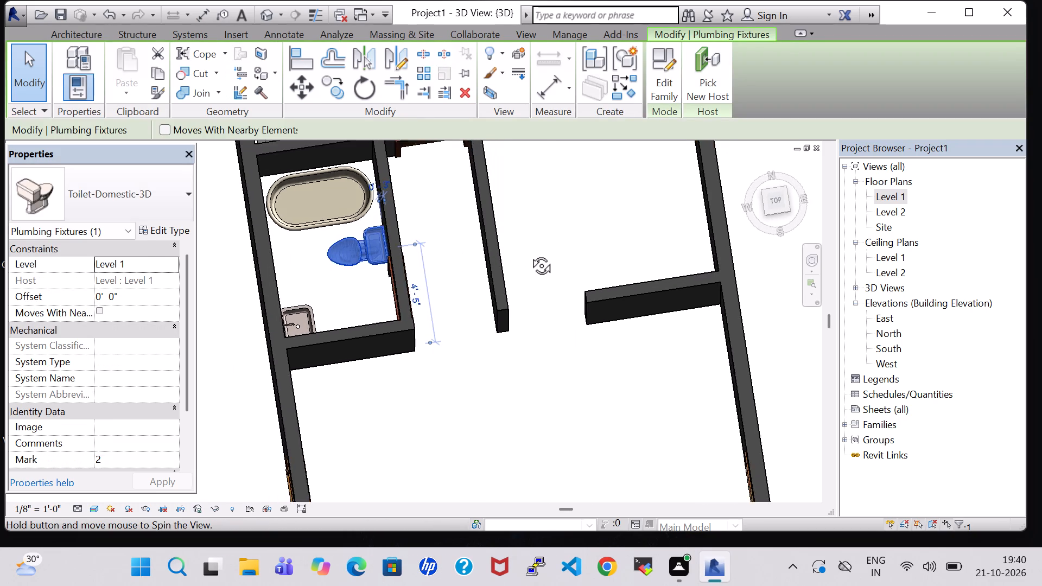
pyautogui.moveTo(529, 253); pyautogui.dragTo(471, 223, button='middle')
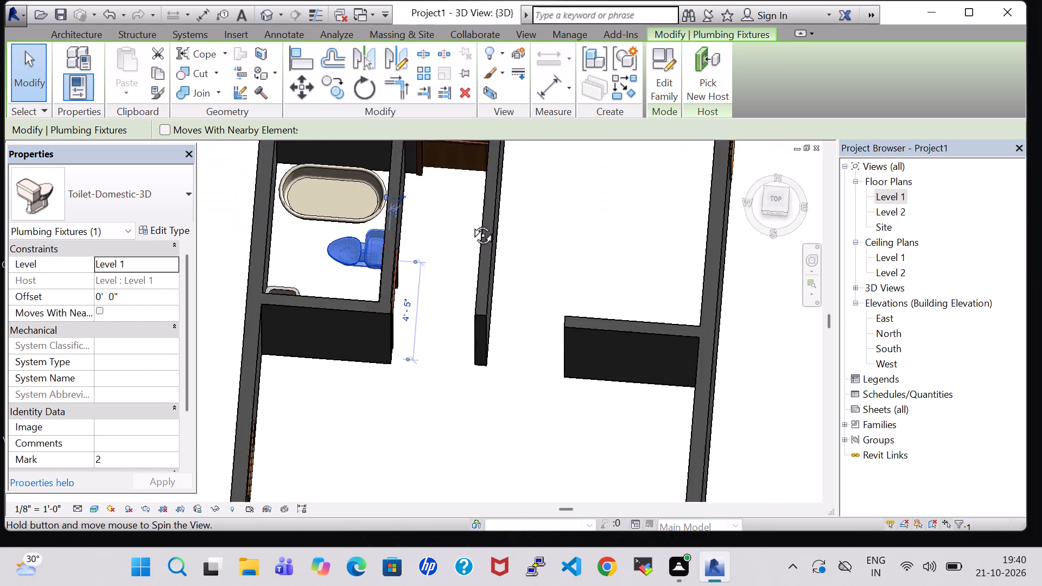
pyautogui.moveTo(471, 223); pyautogui.dragTo(468, 224, button='middle')
pyautogui.keyDown('shift'); pyautogui.moveTo(505, 257); pyautogui.dragTo(528, 262, button='middle'); pyautogui.keyUp('shift')
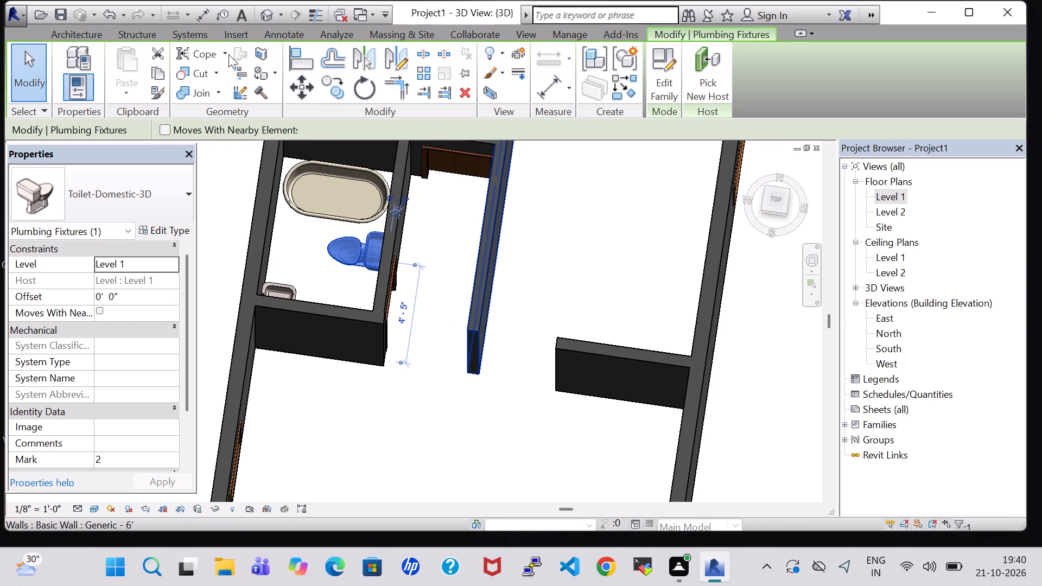
pyautogui.click(73, 31)
pyautogui.click(154, 68)
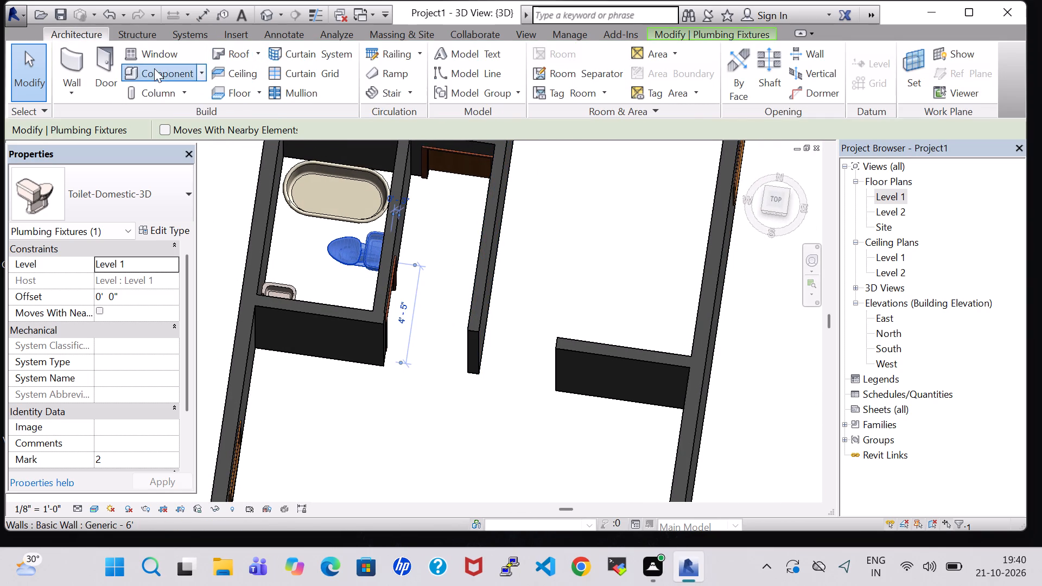
pyautogui.click(666, 88)
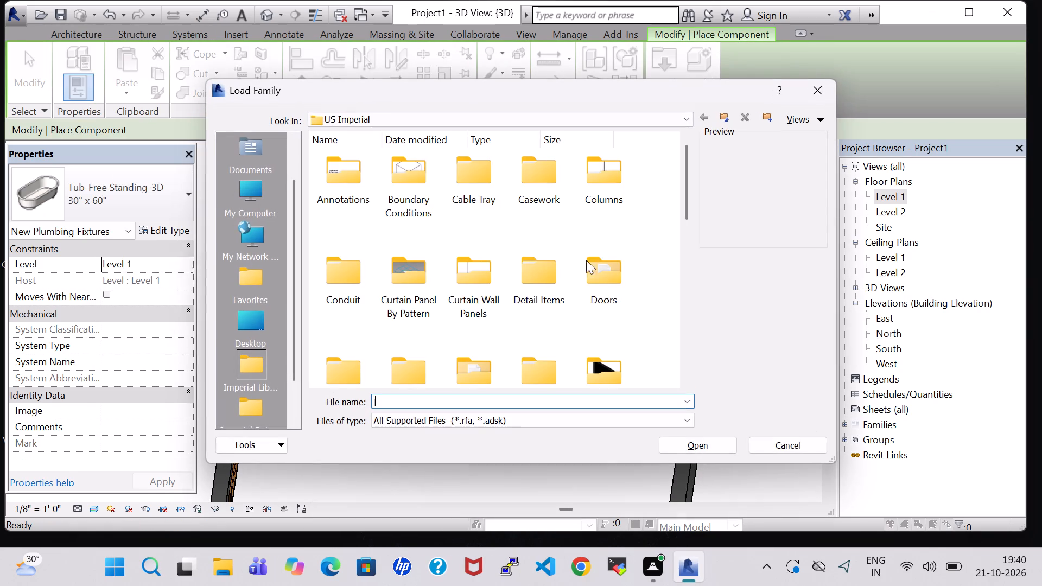
pyautogui.click(585, 367)
pyautogui.press('p')
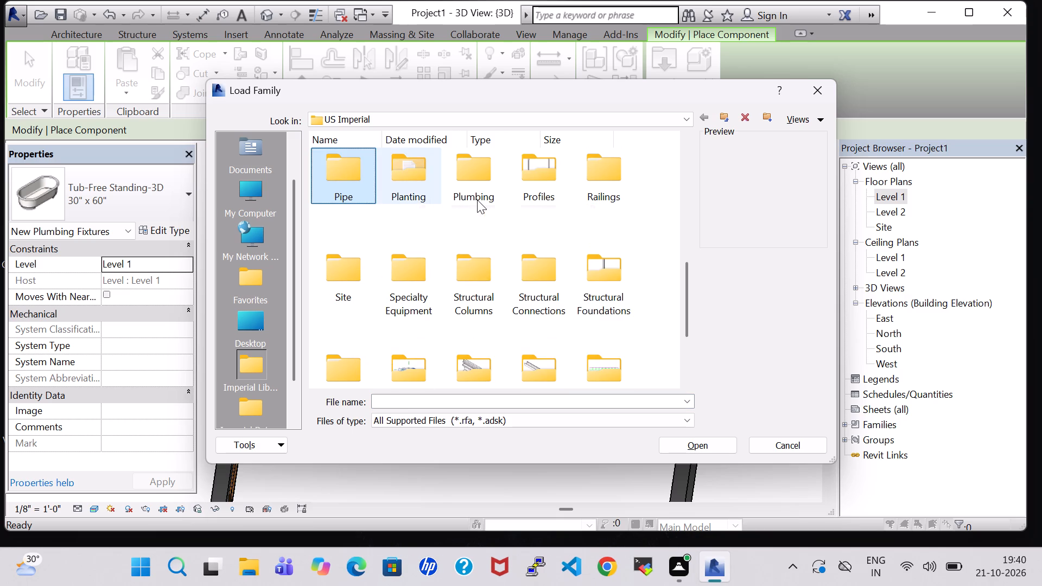
pyautogui.doubleClick(477, 200)
pyautogui.doubleClick(415, 181)
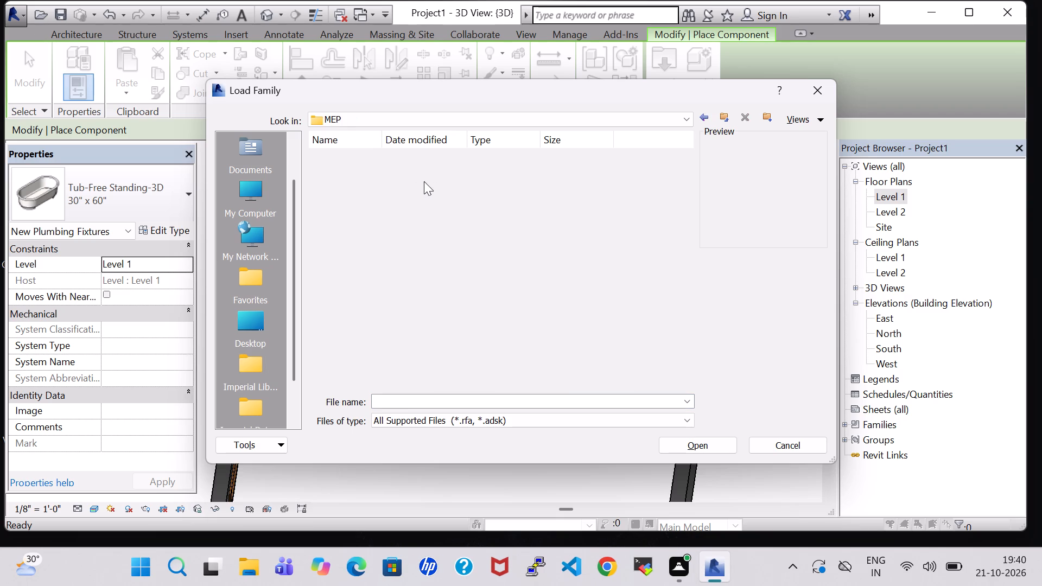
pyautogui.doubleClick(424, 181)
pyautogui.doubleClick(530, 184)
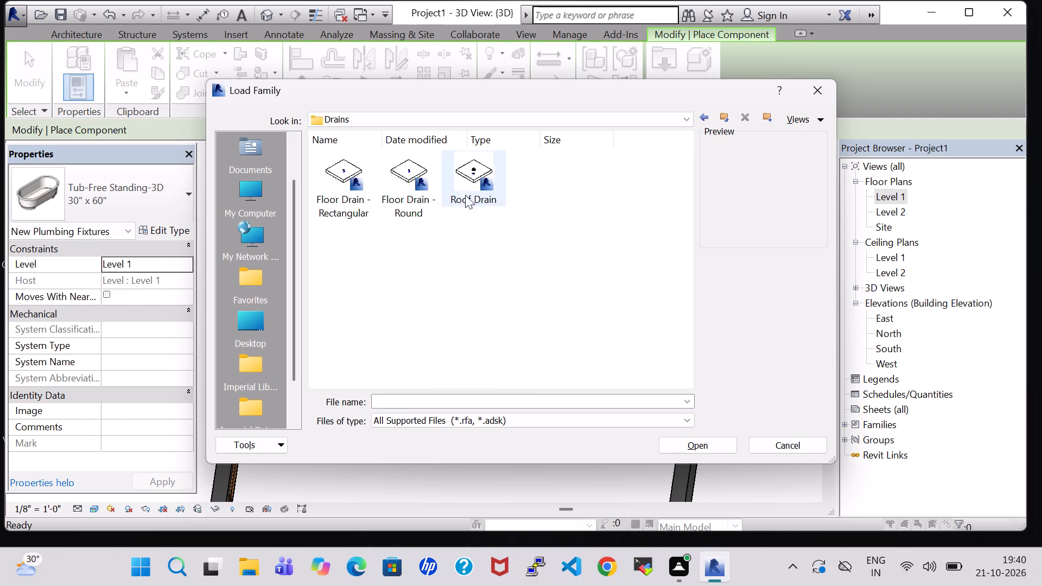
pyautogui.click(360, 173)
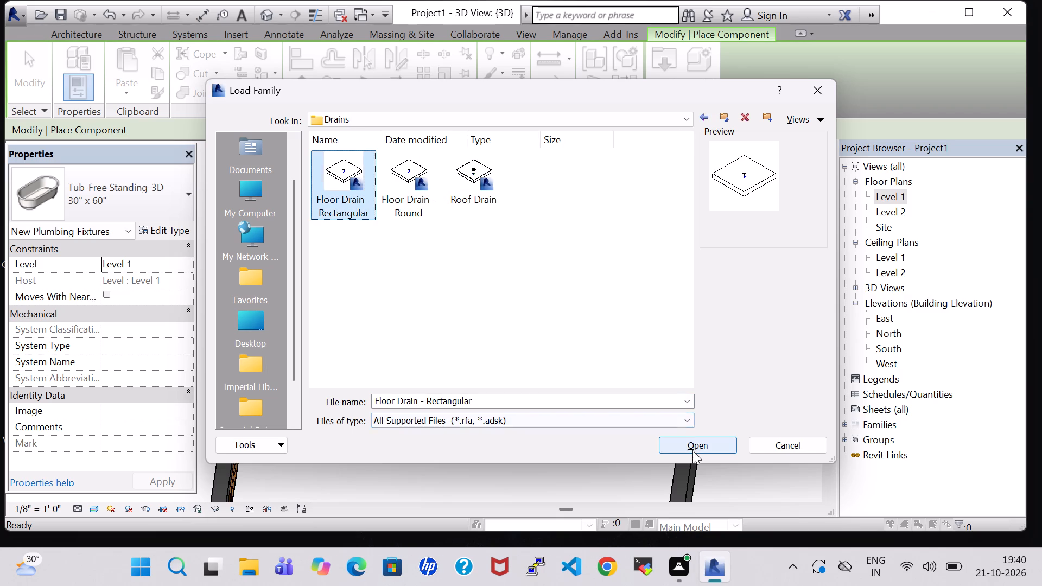
pyautogui.click(692, 450)
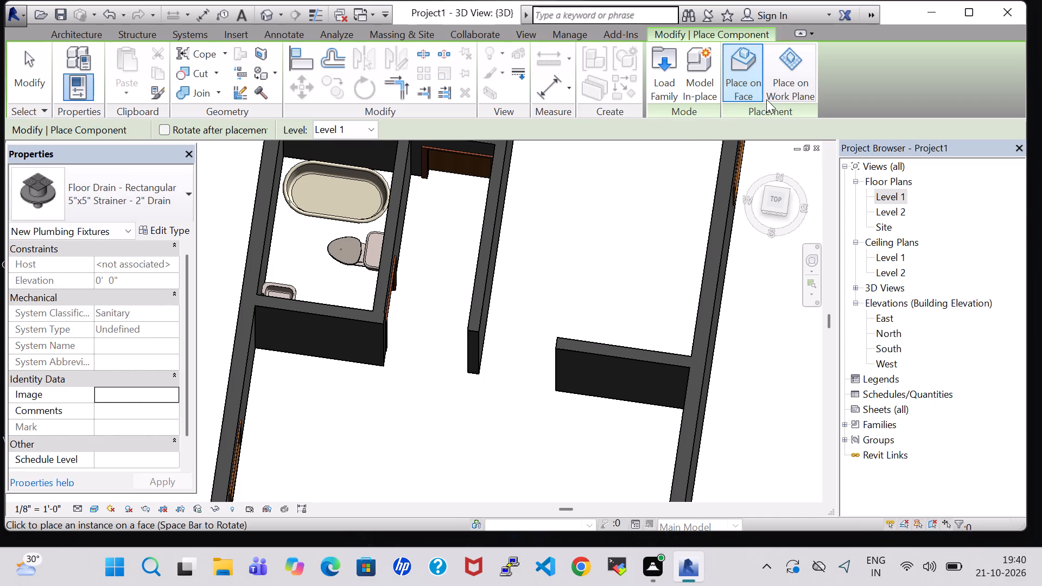
# Place the rectangular floor drain on the Level 1 work plane in the bathroom, near the west wall just south of the bathtub.
pyautogui.doubleClick(778, 80)
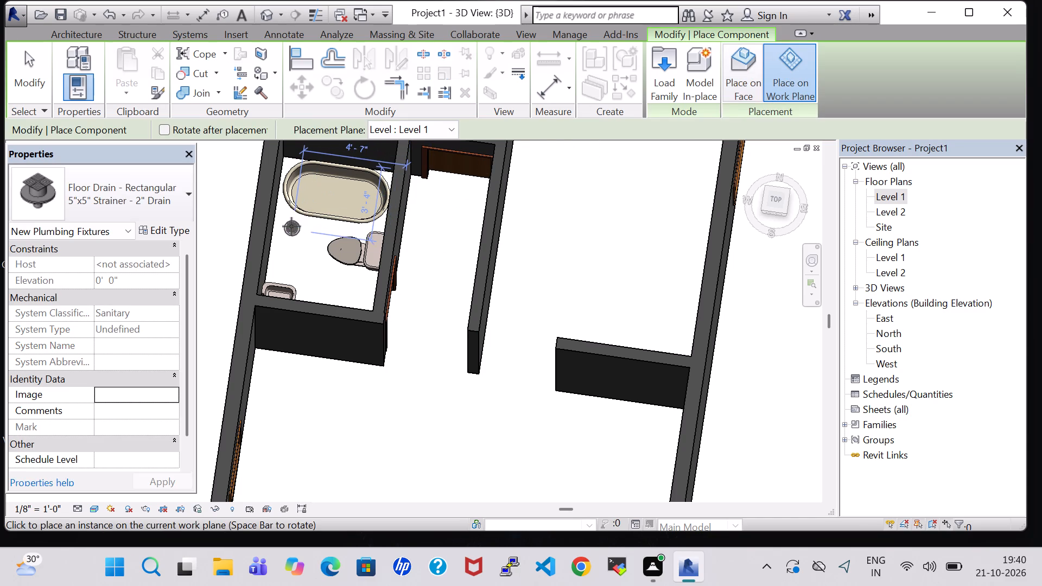
pyautogui.click(286, 226)
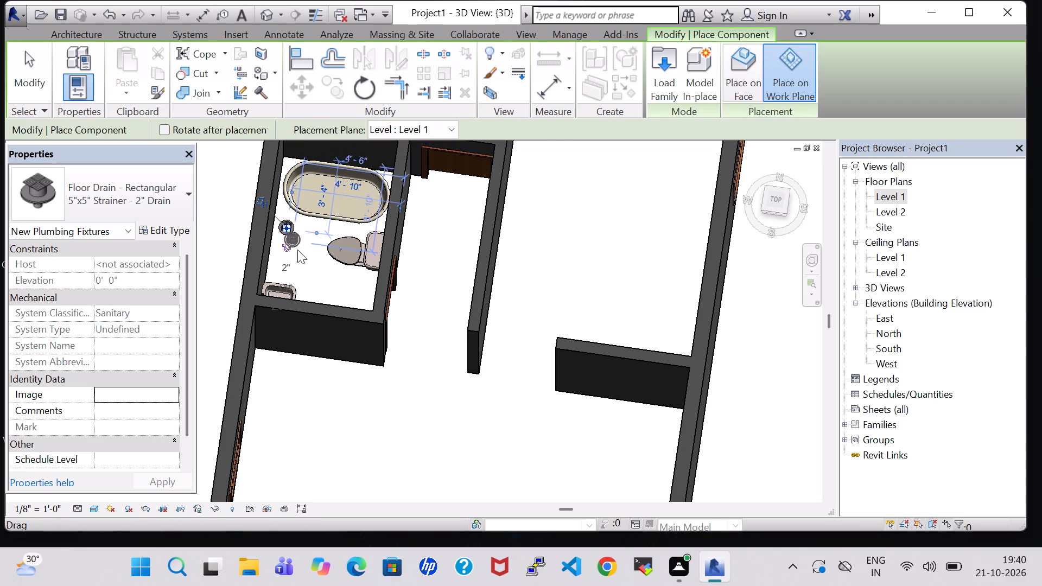
pyautogui.press('Escape')
pyautogui.press('Escape')
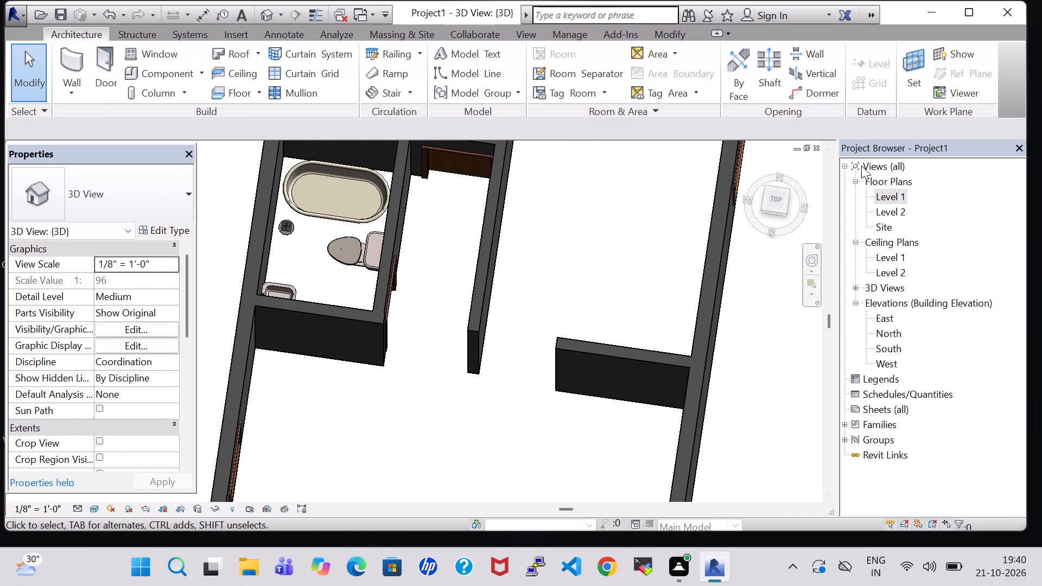
# In the Level 1 floor plan, place a tagged room in the northwest room that contains the bed.
pyautogui.doubleClick(880, 199)
pyautogui.scroll(-3, 474, 284)
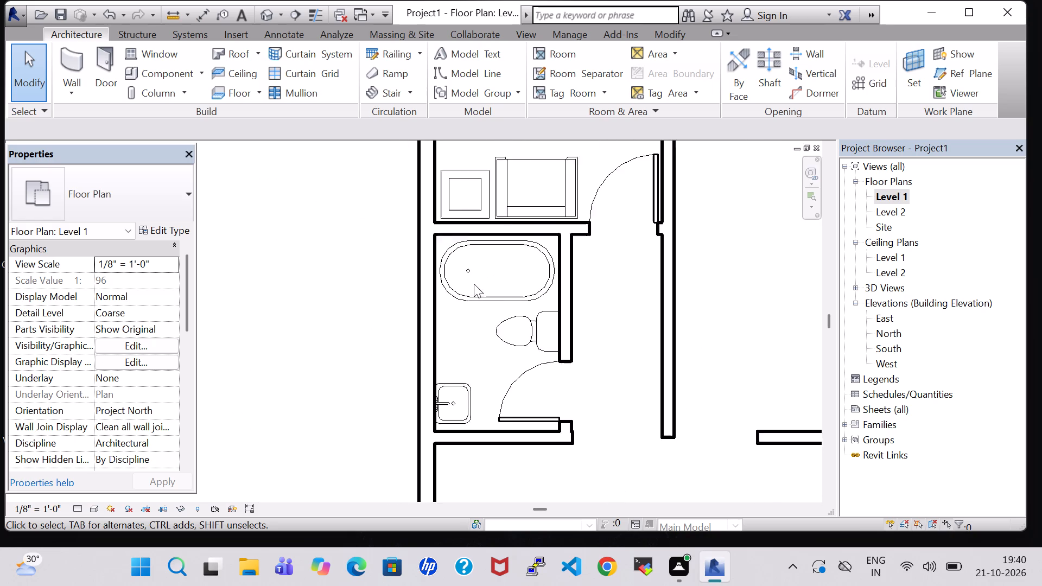
pyautogui.scroll(-3, 474, 284)
pyautogui.moveTo(700, 211); pyautogui.dragTo(694, 392, button='middle')
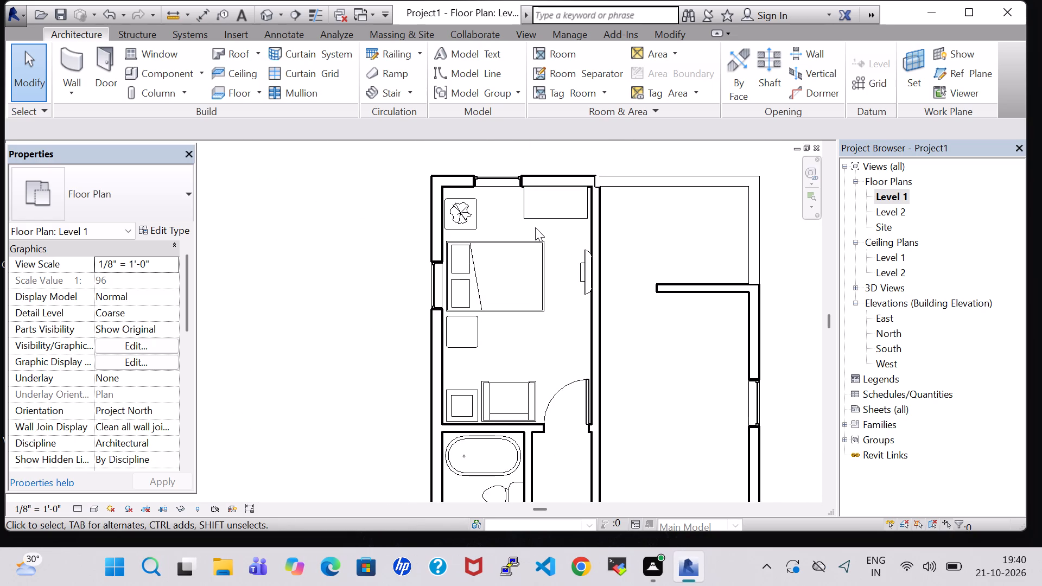
pyautogui.click(563, 52)
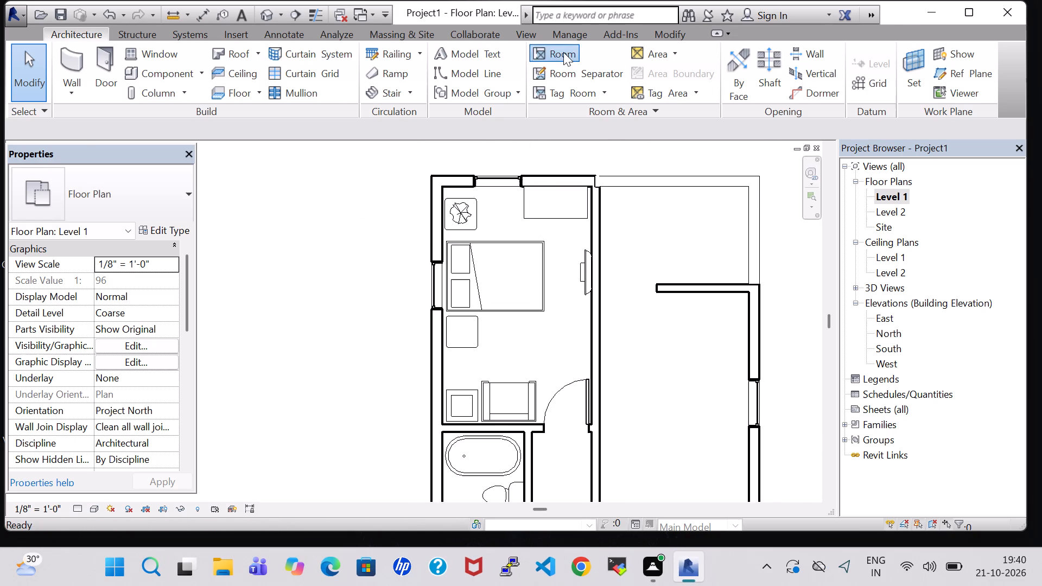
pyautogui.click(513, 296)
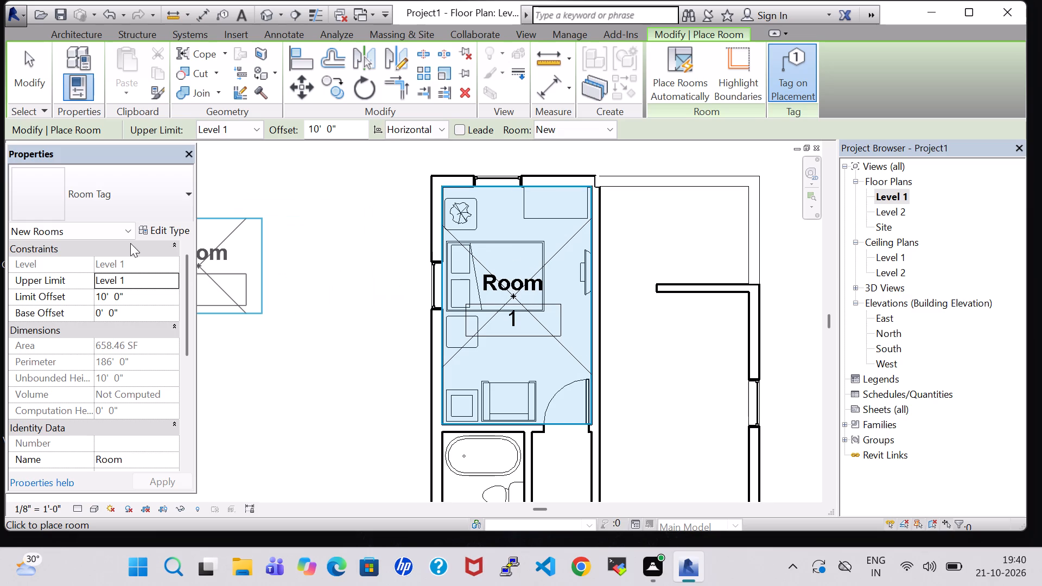
# Turn off Show Room Number in the Room Tag type.
pyautogui.click(174, 224)
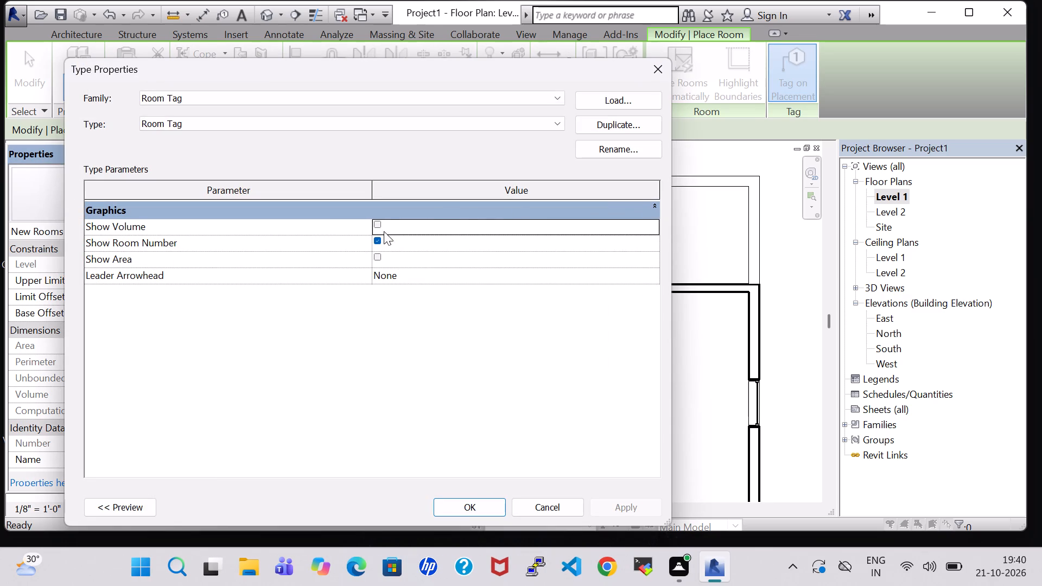
pyautogui.click(374, 243)
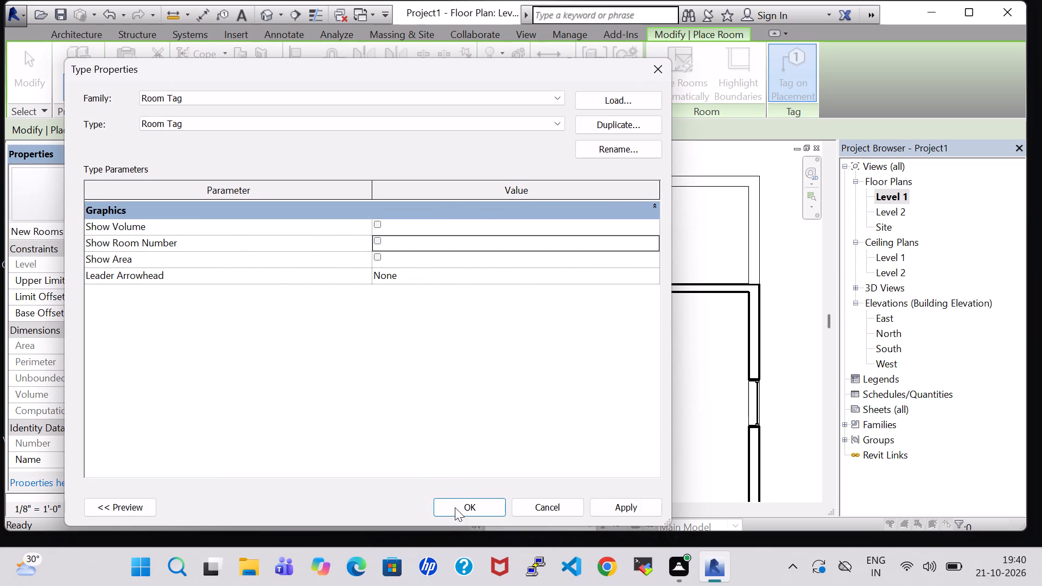
pyautogui.click(454, 509)
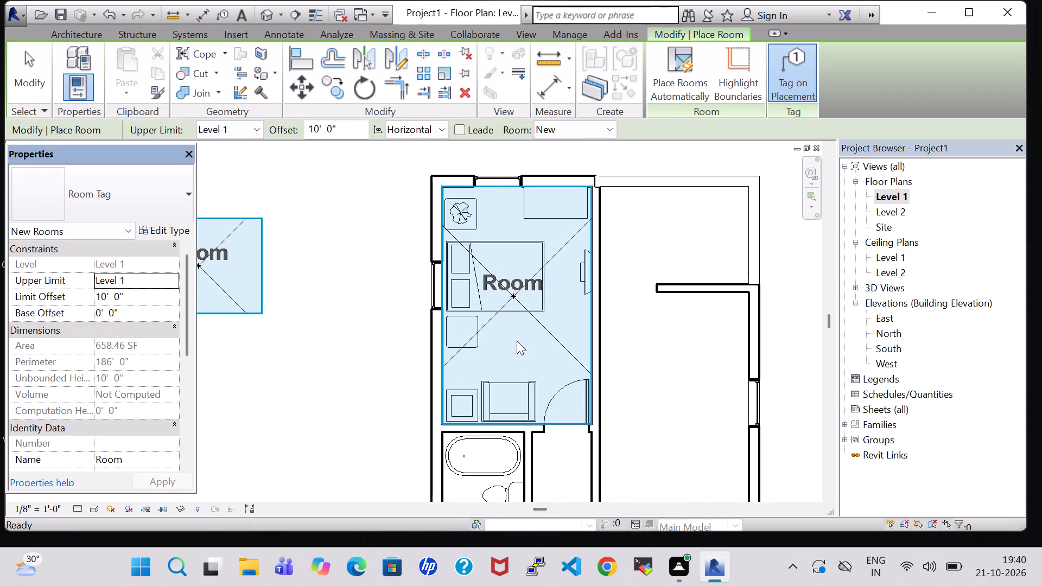
# Rename the tag of the northwest room to BEDROOM.
pyautogui.scroll(-2, 675, 290)
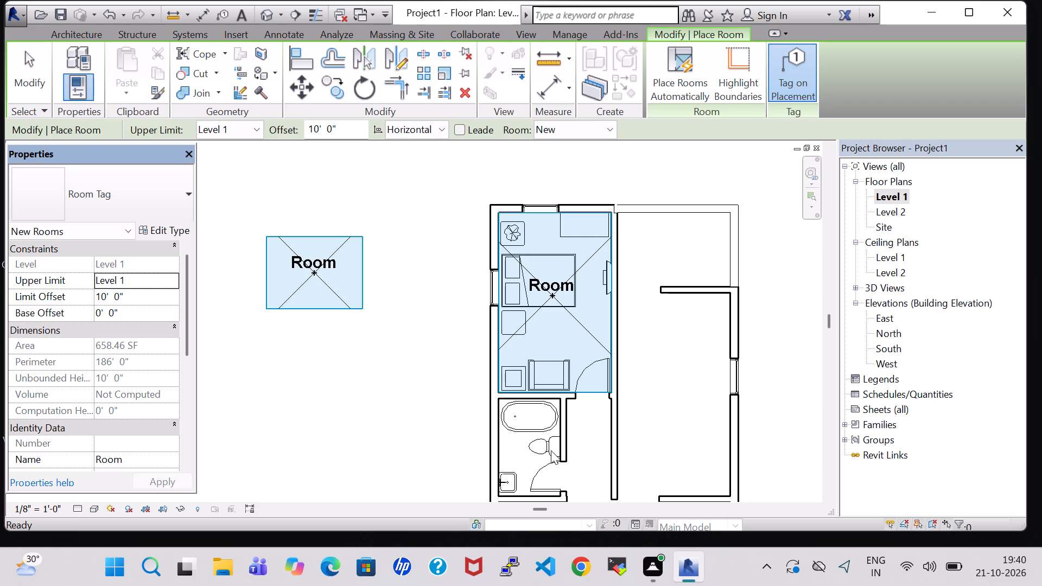
pyautogui.press('Escape')
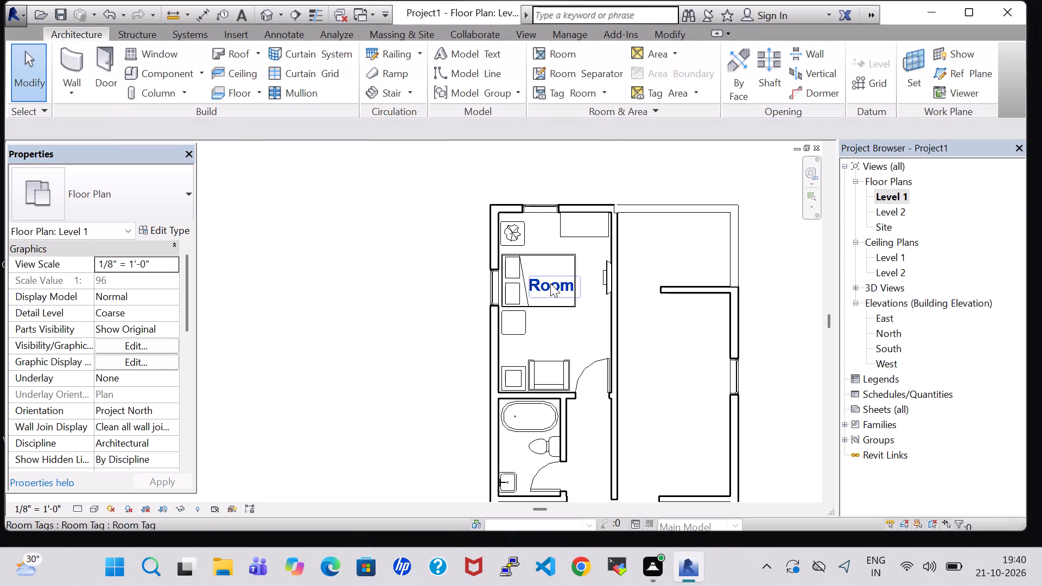
pyautogui.click(550, 283)
pyautogui.click(550, 286)
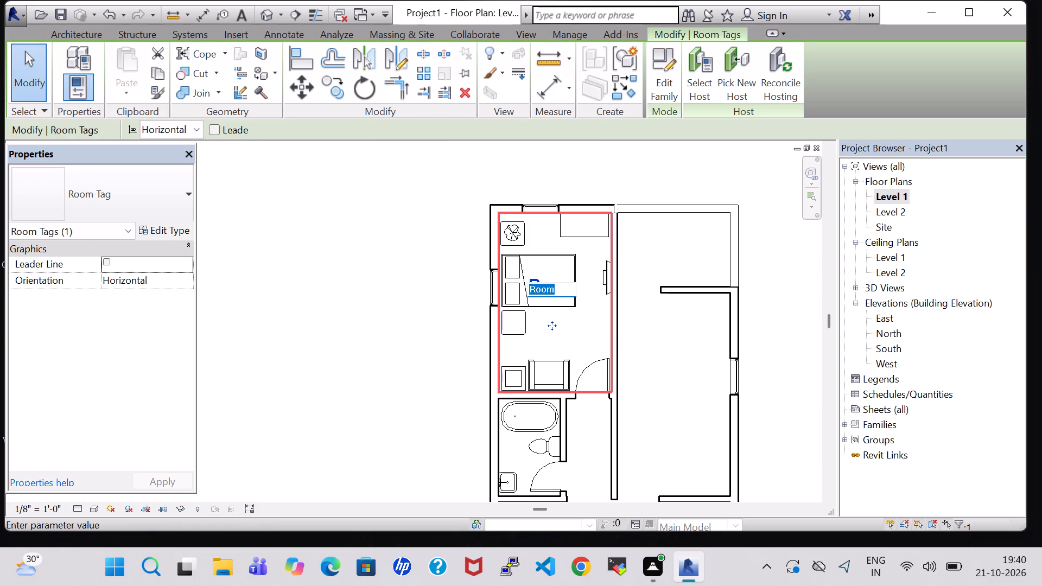
pyautogui.press('BackSpace')
pyautogui.press('b')
pyautogui.press('BackSpace')
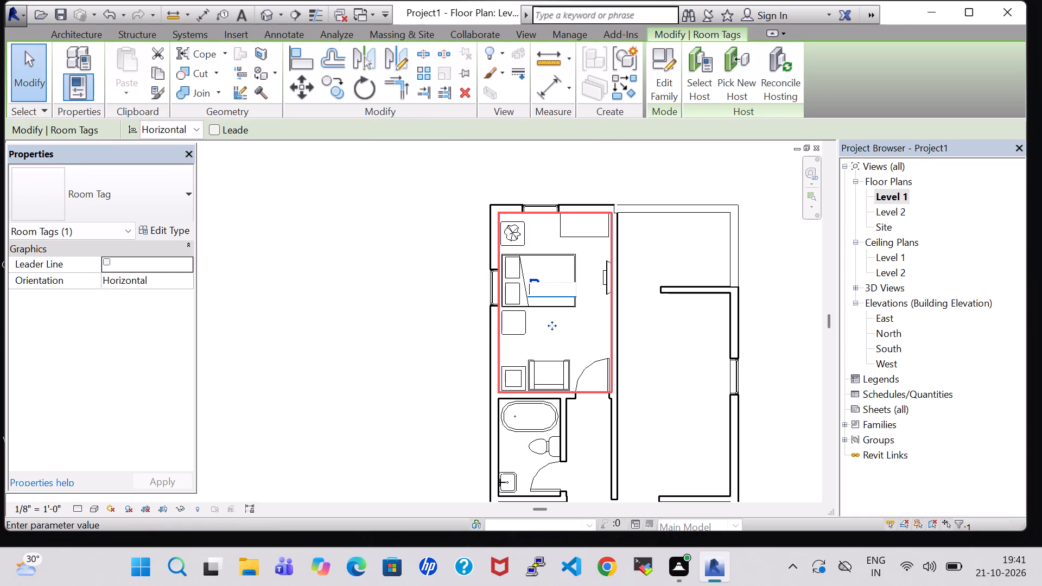
pyautogui.write('BEDROOM')
pyautogui.press('Return')
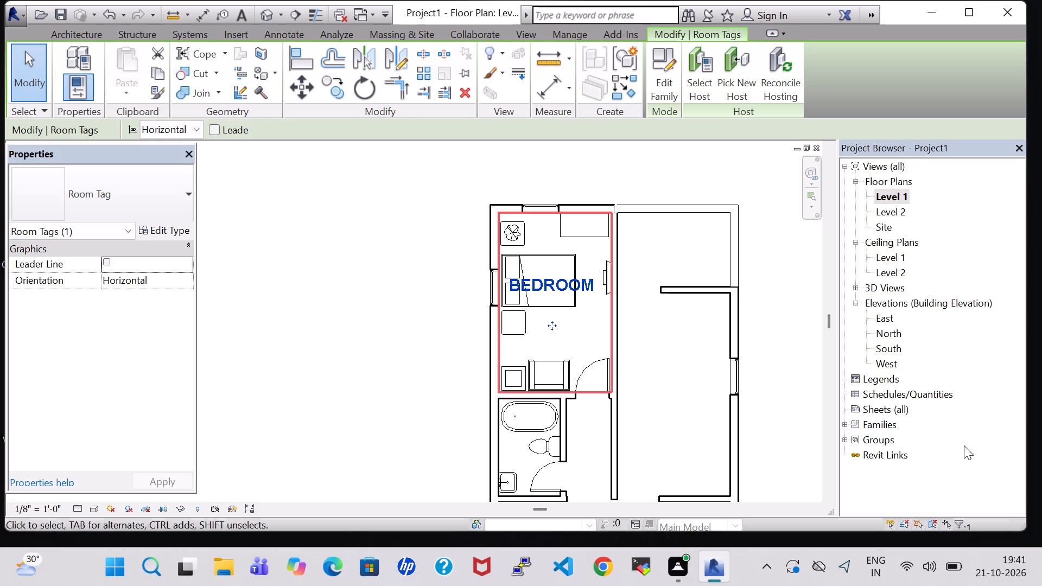
pyautogui.click(678, 396)
# Place a tagged room in the bathroom south of the bedroom.
pyautogui.middleClick(678, 396)
pyautogui.middleClick(678, 396)
pyautogui.moveTo(678, 396); pyautogui.dragTo(672, 331, button='middle')
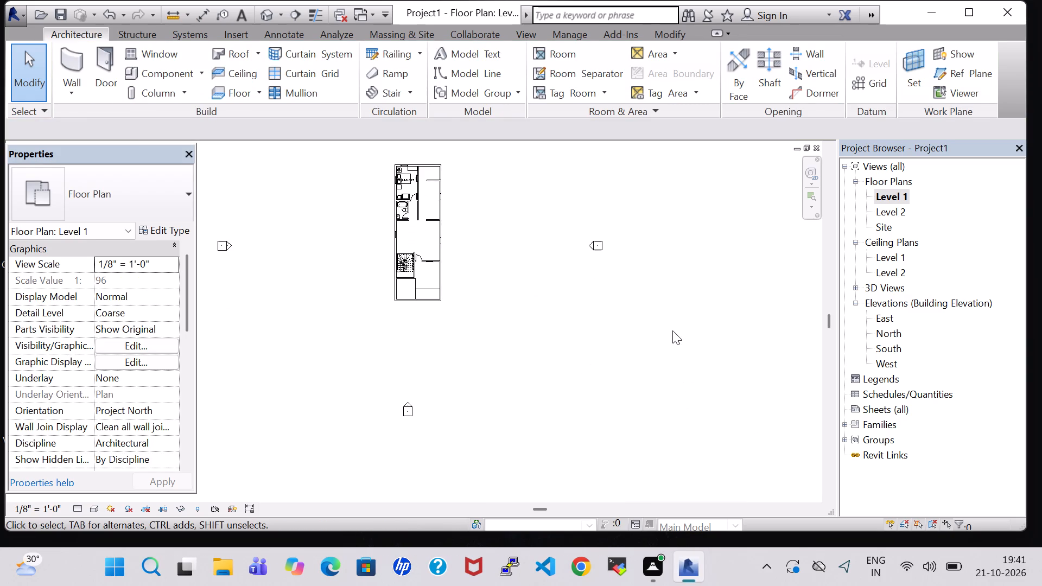
pyautogui.scroll(6, 543, 305)
pyautogui.moveTo(382, 190); pyautogui.dragTo(668, 426, button='middle')
pyautogui.scroll(1, 393, 193)
pyautogui.scroll(4, 669, 415)
pyautogui.scroll(1, 590, 311)
pyautogui.moveTo(590, 311); pyautogui.dragTo(770, 411, button='middle')
pyautogui.click(575, 58)
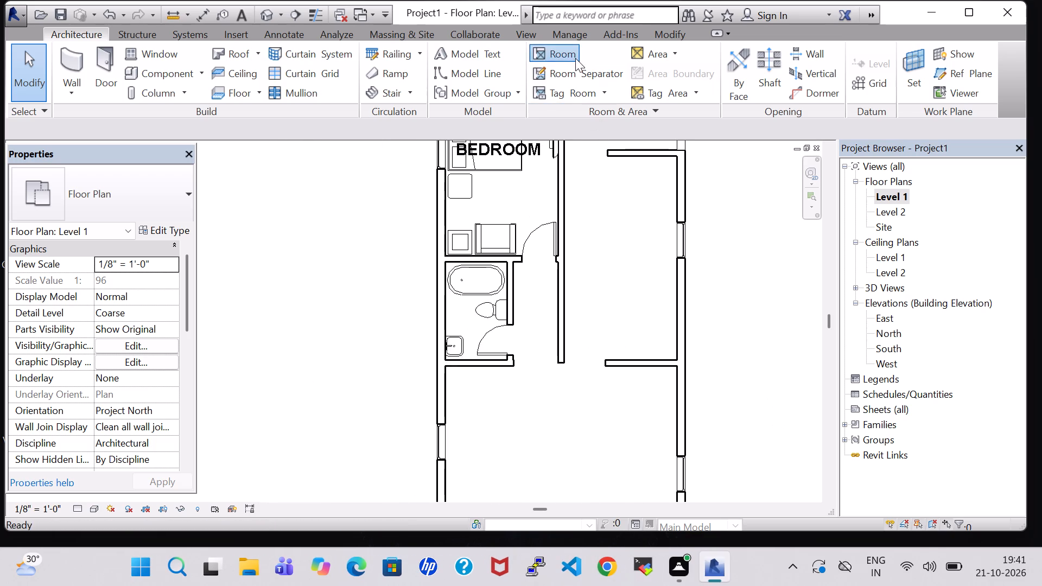
pyautogui.click(474, 311)
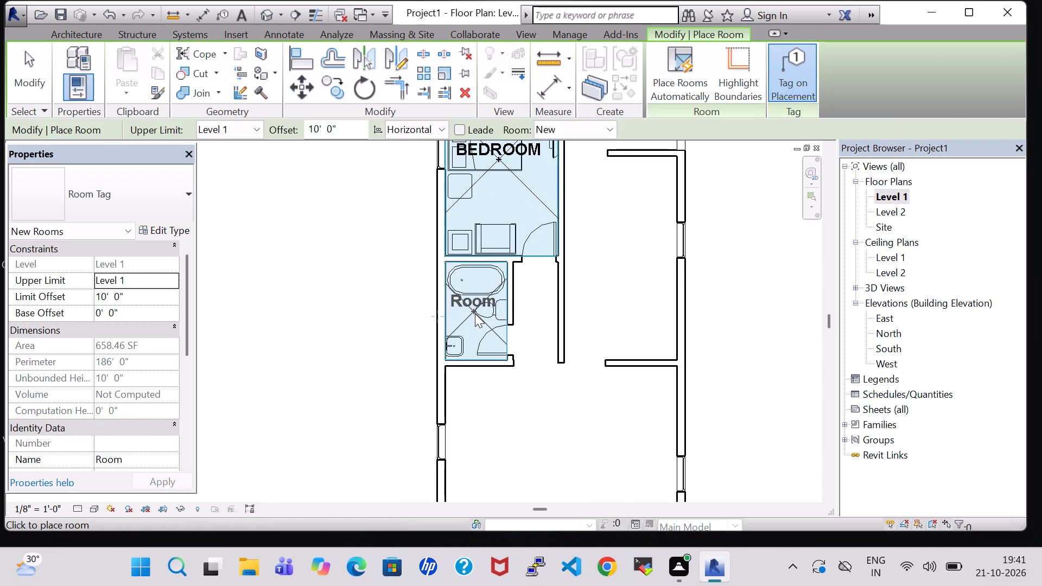
pyautogui.press('Escape')
# Rename the bathroom's room tag to TOILET.
pyautogui.doubleClick(479, 307)
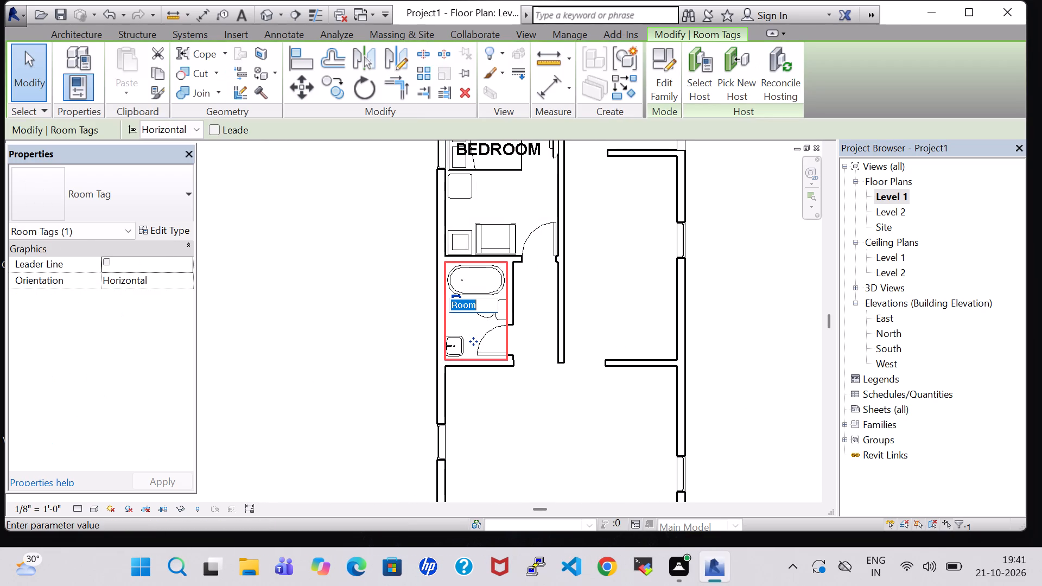
pyautogui.press('BackSpace')
pyautogui.write('TOILET')
pyautogui.press('Return')
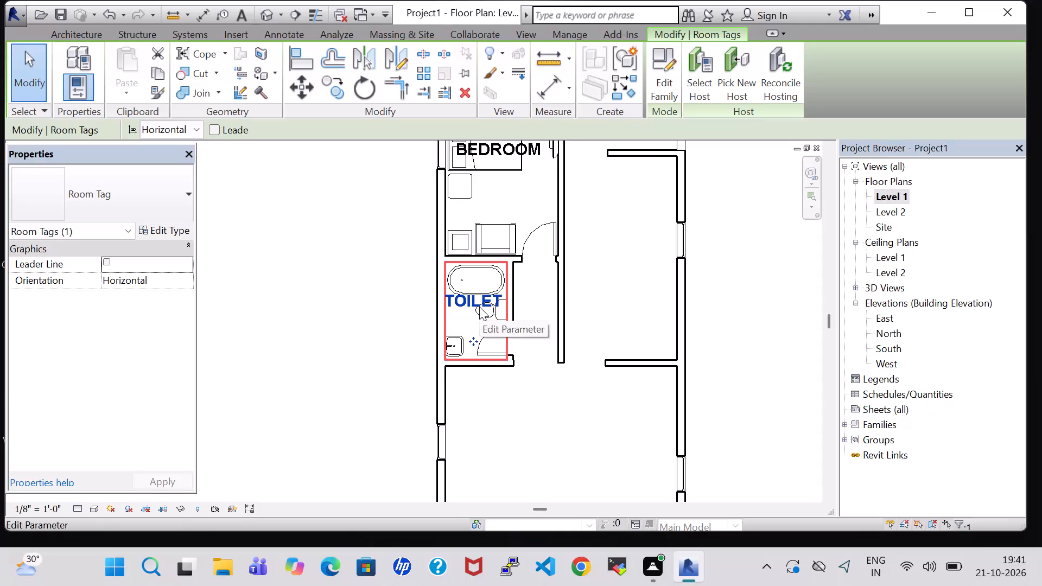
pyautogui.click(543, 392)
# Load the Table-Rectangular family from the Tables folder under the library's Furniture folder for component placement.
pyautogui.scroll(-1, 543, 392)
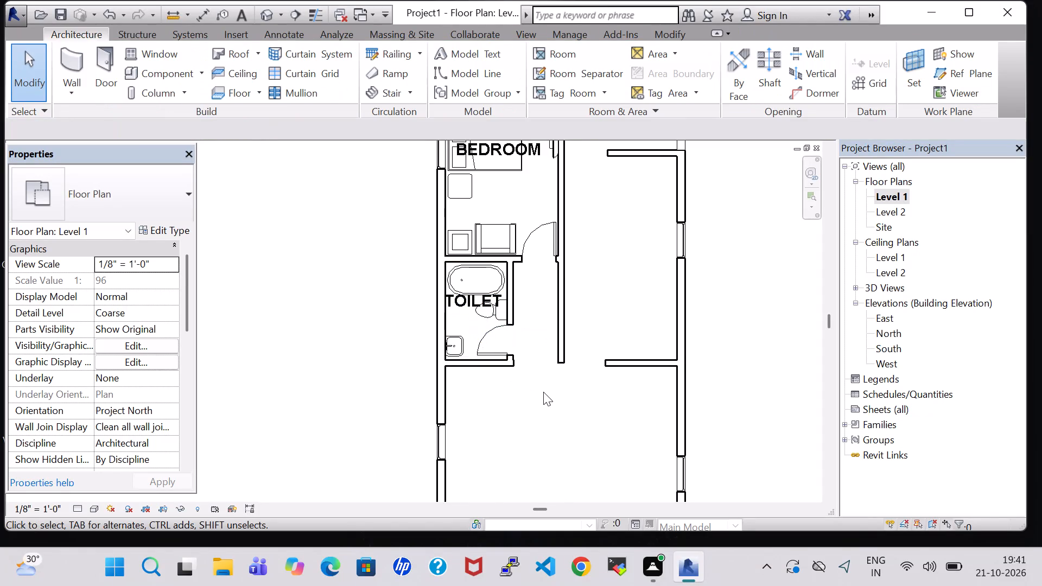
pyautogui.scroll(-2, 543, 392)
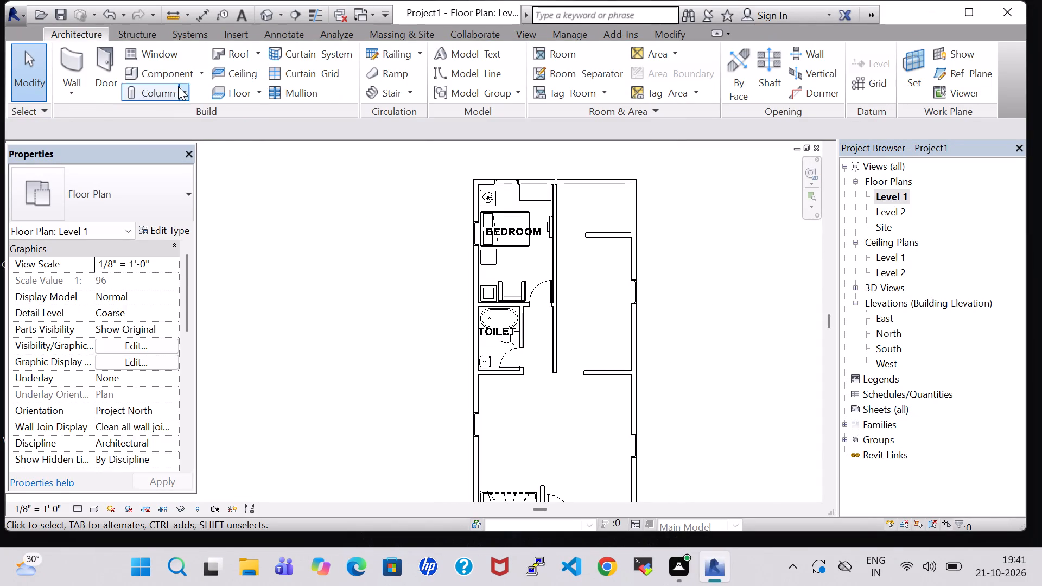
pyautogui.click(174, 70)
pyautogui.click(659, 60)
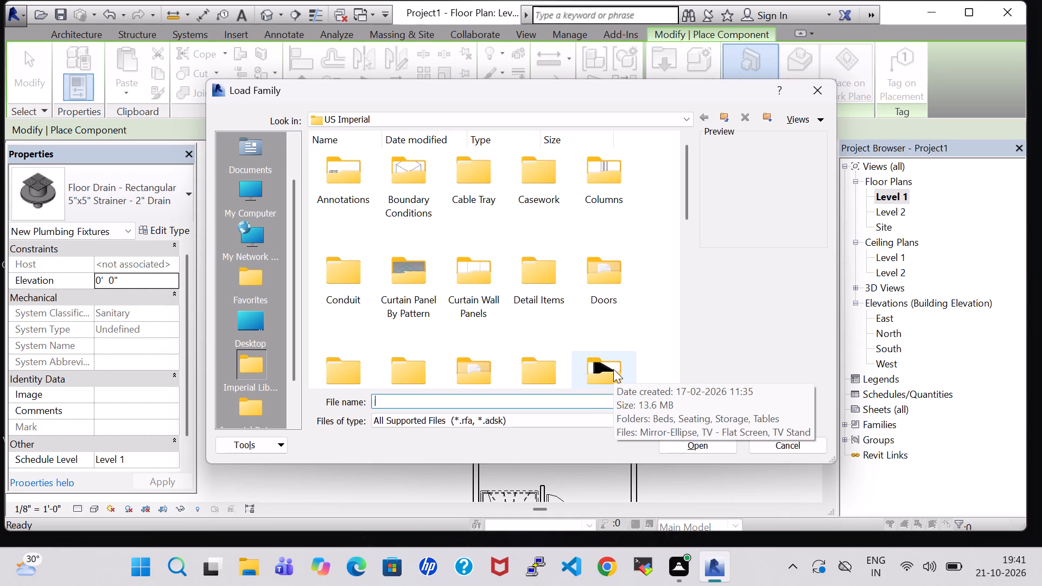
pyautogui.doubleClick(613, 369)
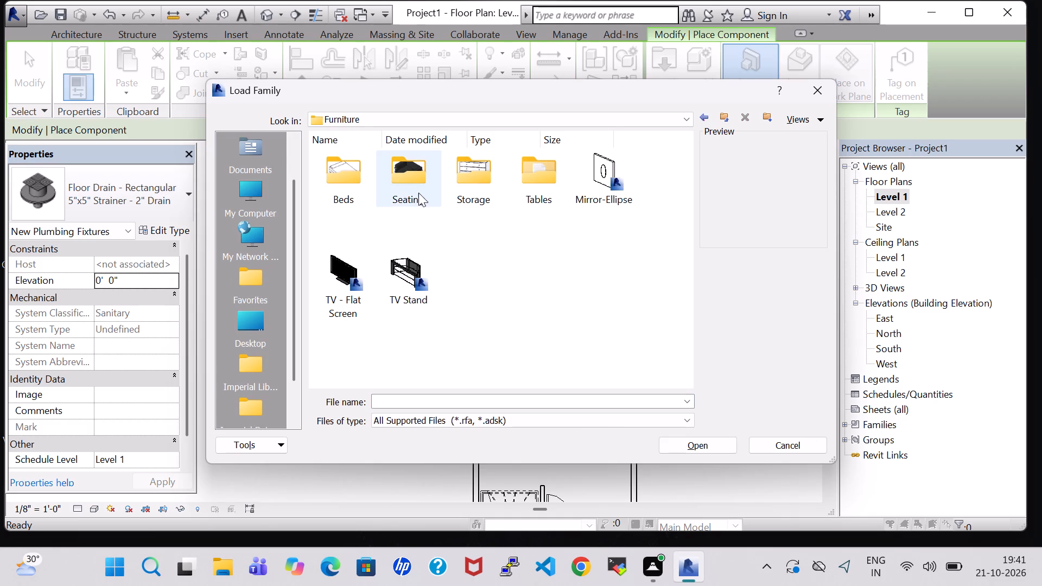
pyautogui.click(532, 196)
pyautogui.doubleClick(538, 199)
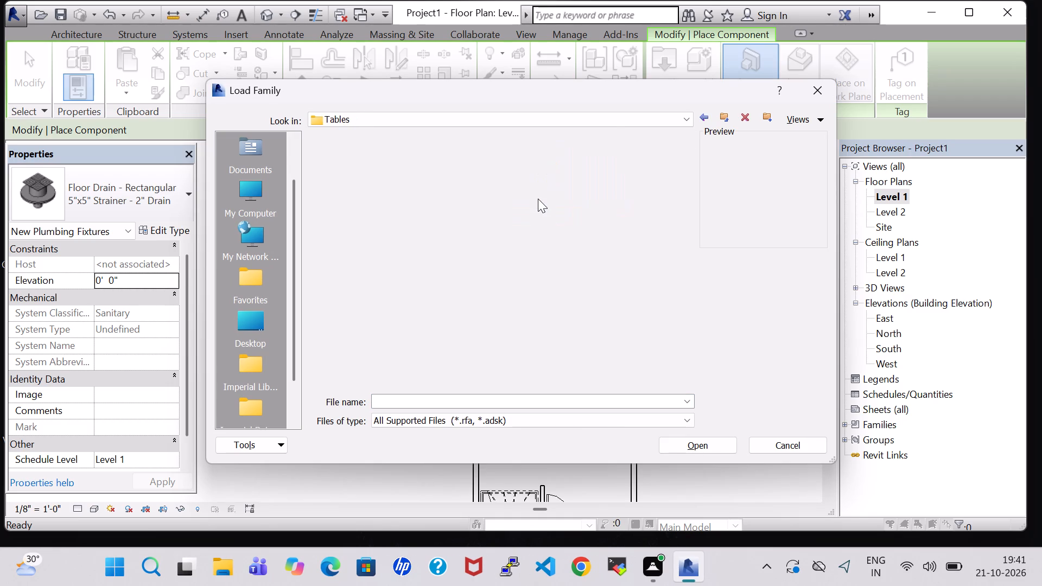
pyautogui.click(595, 292)
pyautogui.click(723, 445)
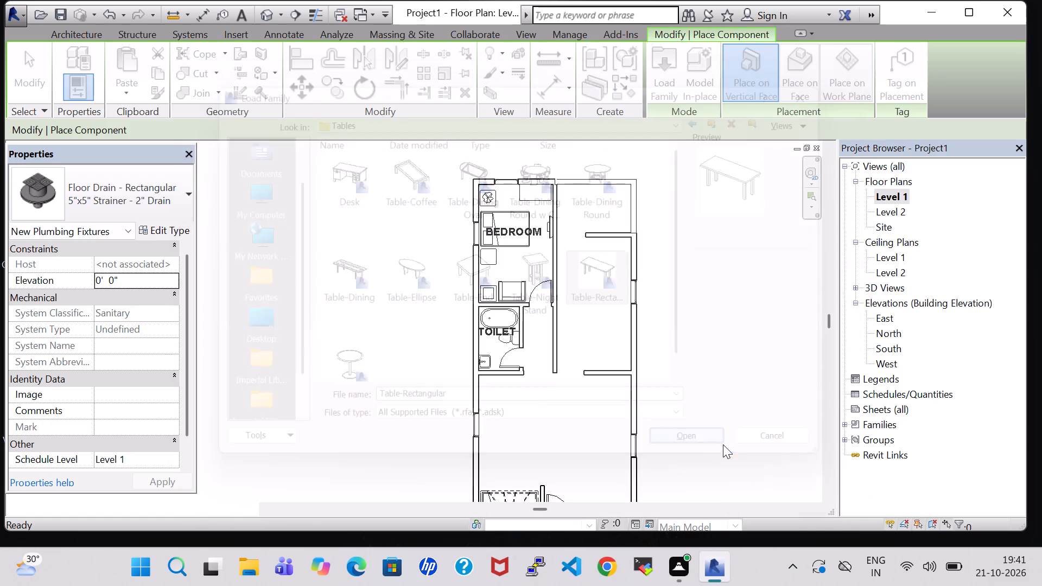
# Place the 72" x 30" table lengthwise north-south beside the east wall's window, centred about 8' 3" from the central wall and 7' 6" from the north partition.
pyautogui.press('space')
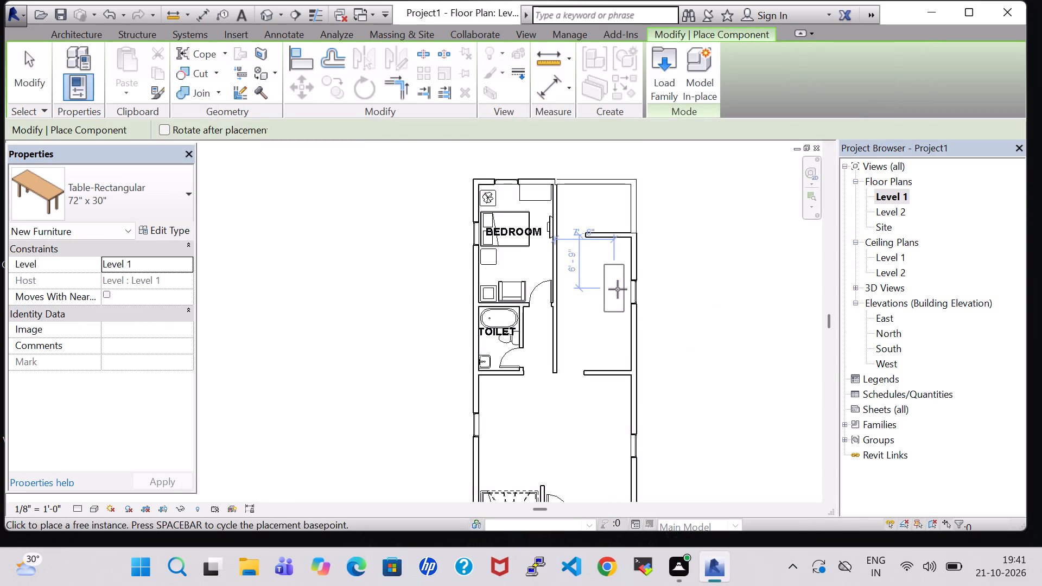
pyautogui.scroll(6, 619, 298)
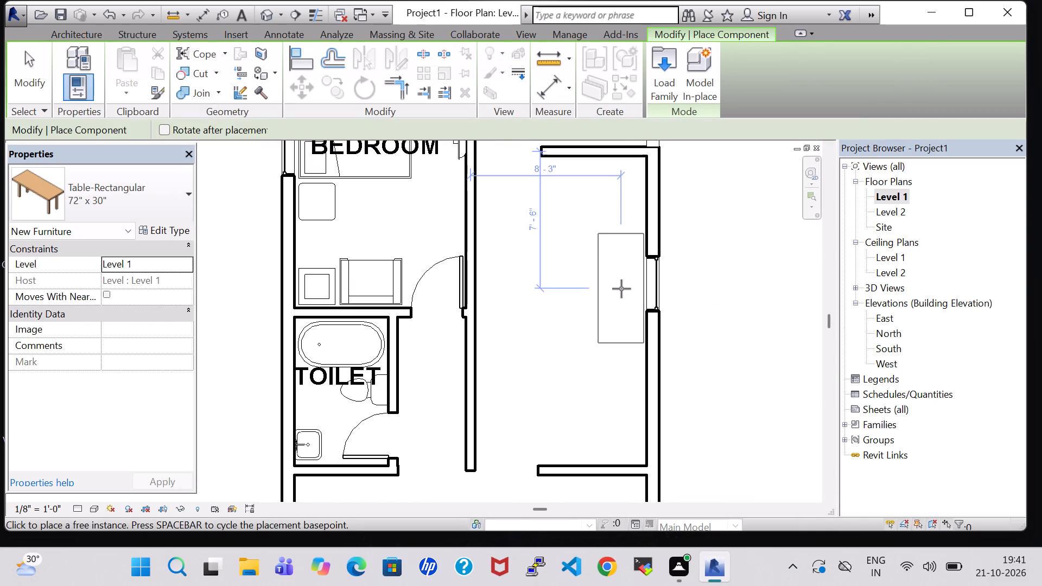
pyautogui.click(621, 289)
pyautogui.press('Escape')
pyautogui.press('Escape')
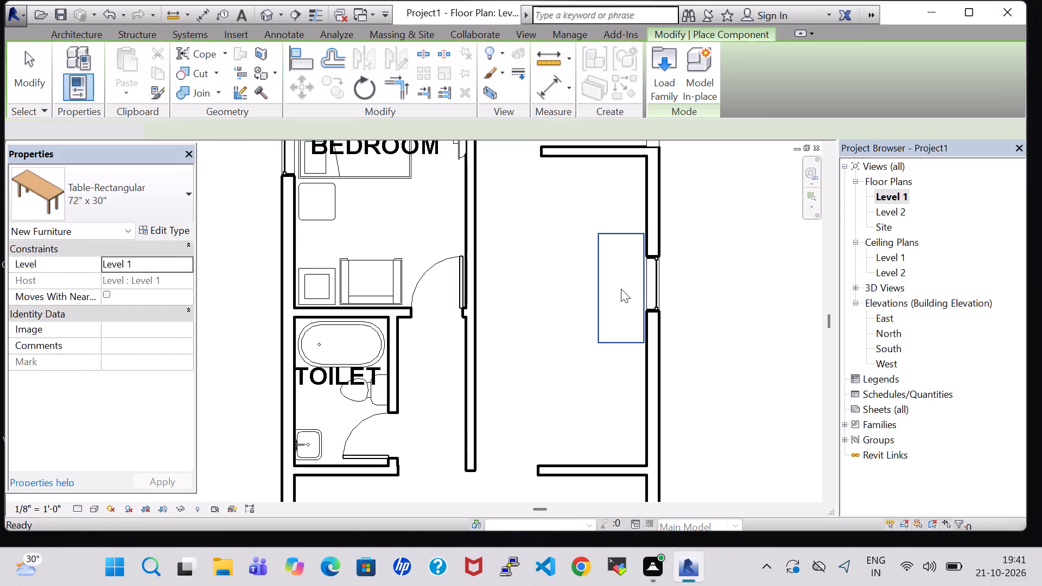
# Set the top material of the 72" x 30" rectangular table type to Gypsum Wall Board.
pyautogui.click(617, 289)
pyautogui.click(175, 232)
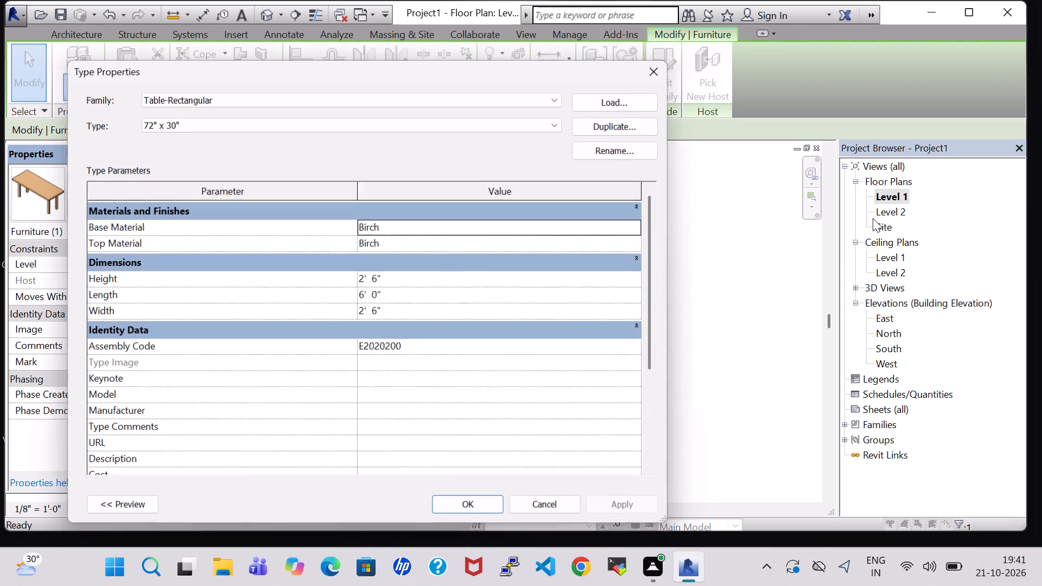
pyautogui.click(659, 72)
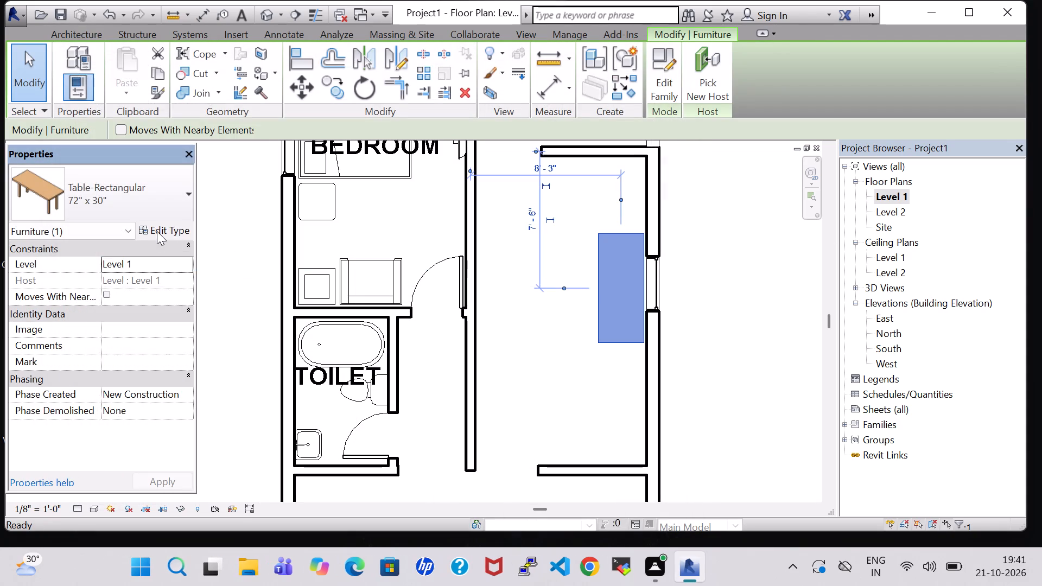
pyautogui.click(157, 231)
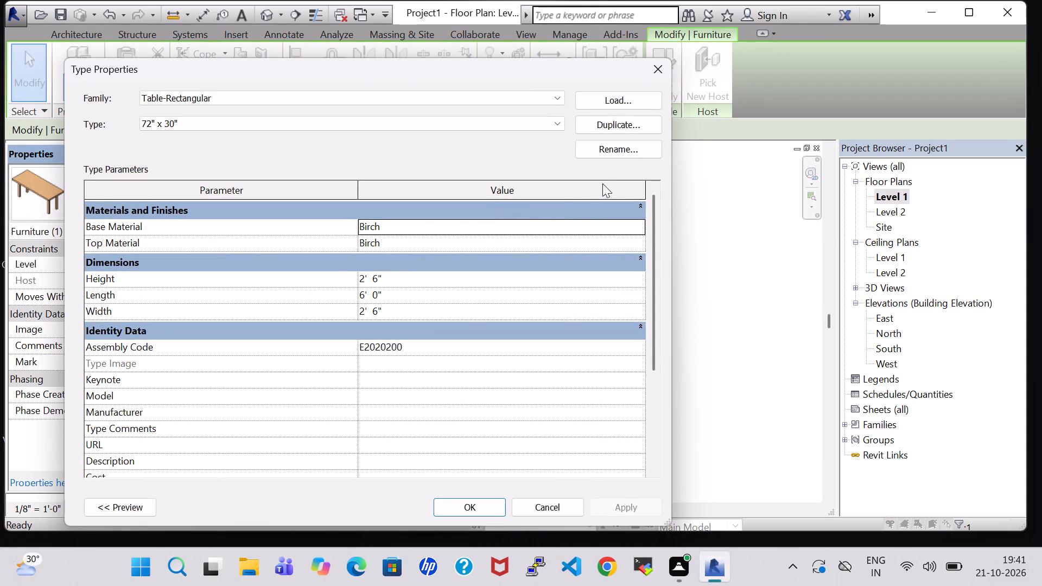
pyautogui.click(481, 128)
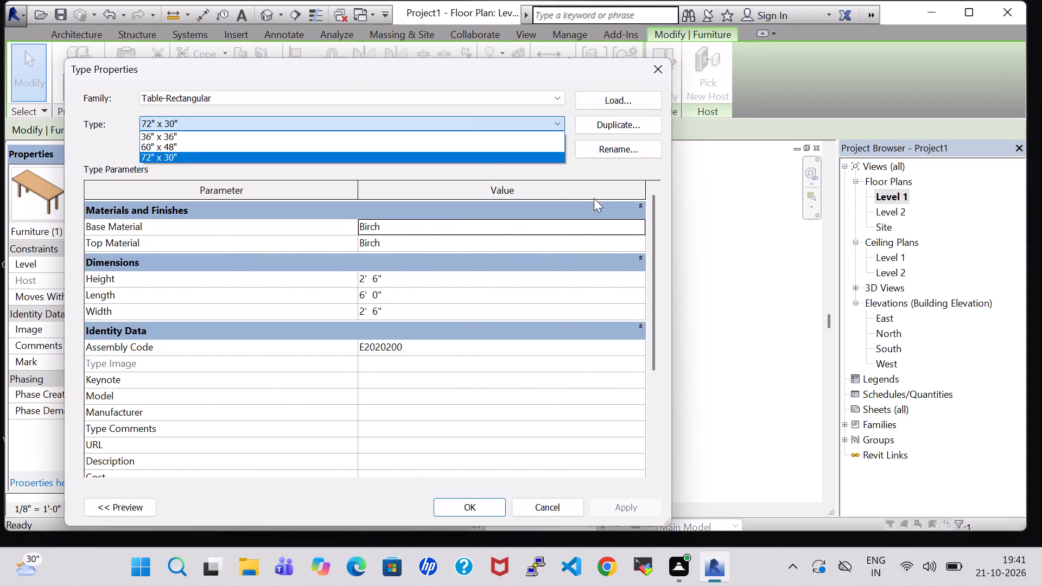
pyautogui.click(633, 244)
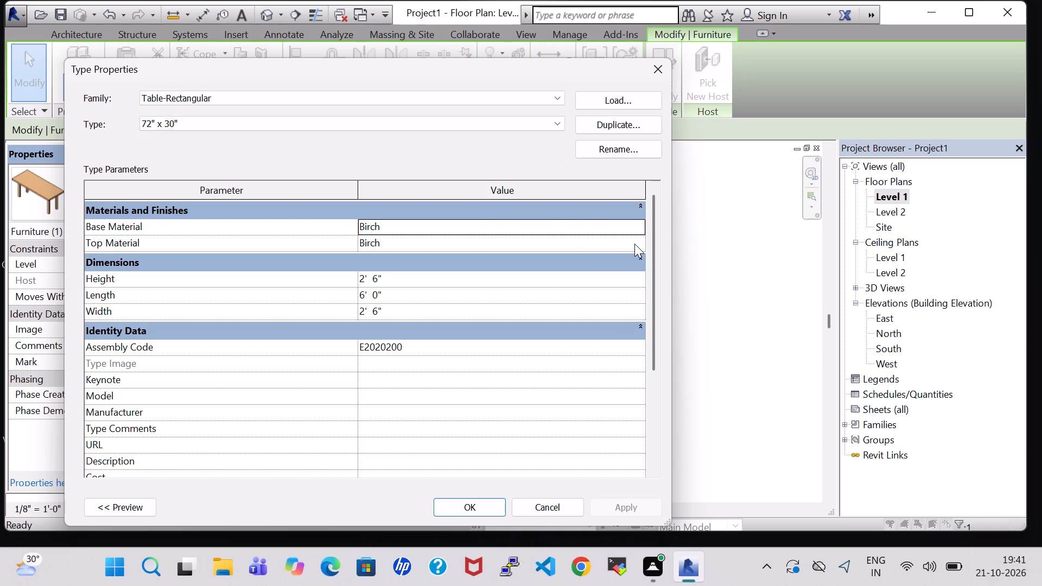
pyautogui.click(638, 237)
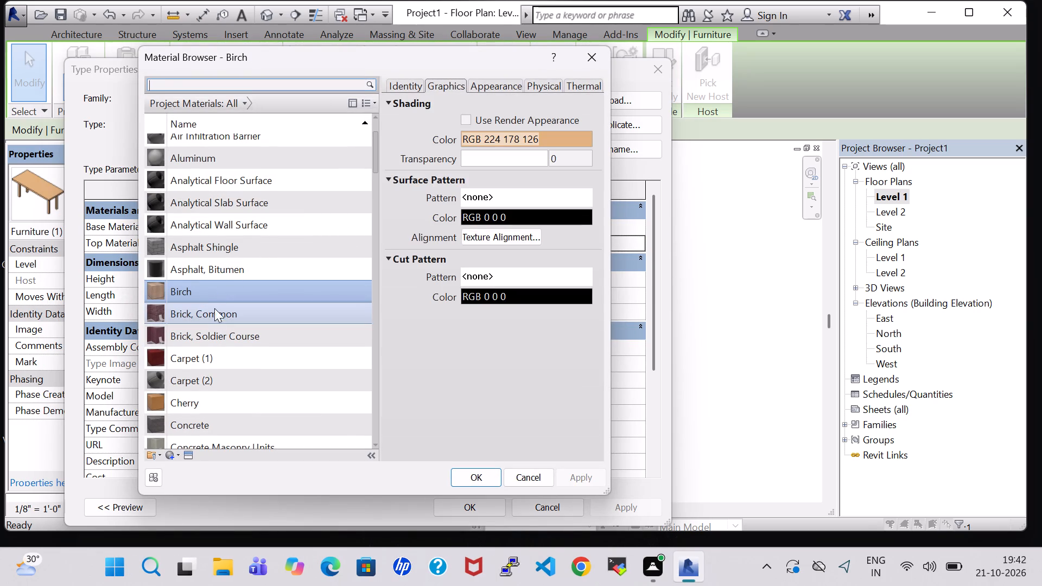
pyautogui.scroll(-2, 212, 291)
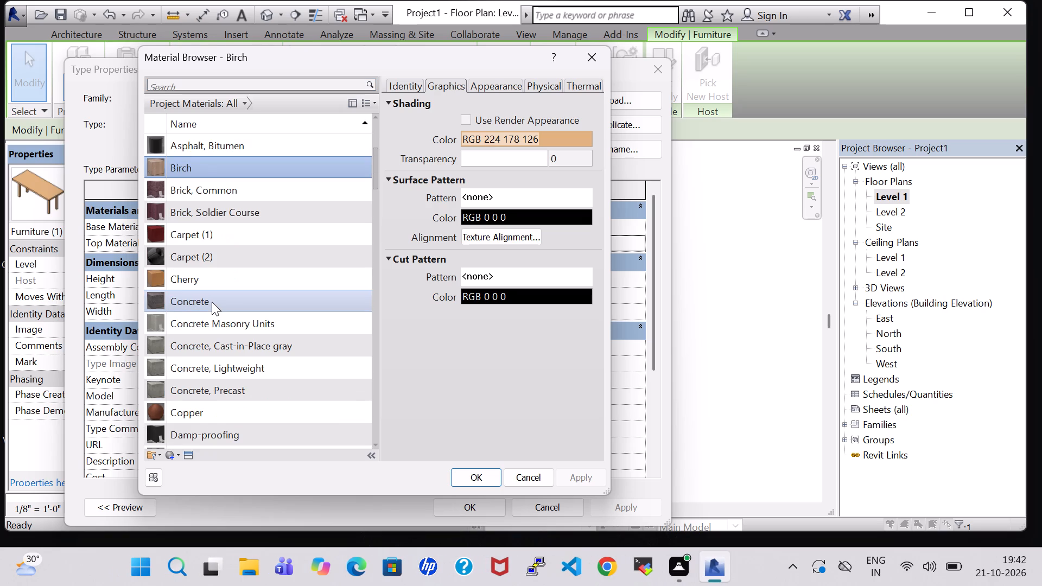
pyautogui.scroll(-10, 215, 306)
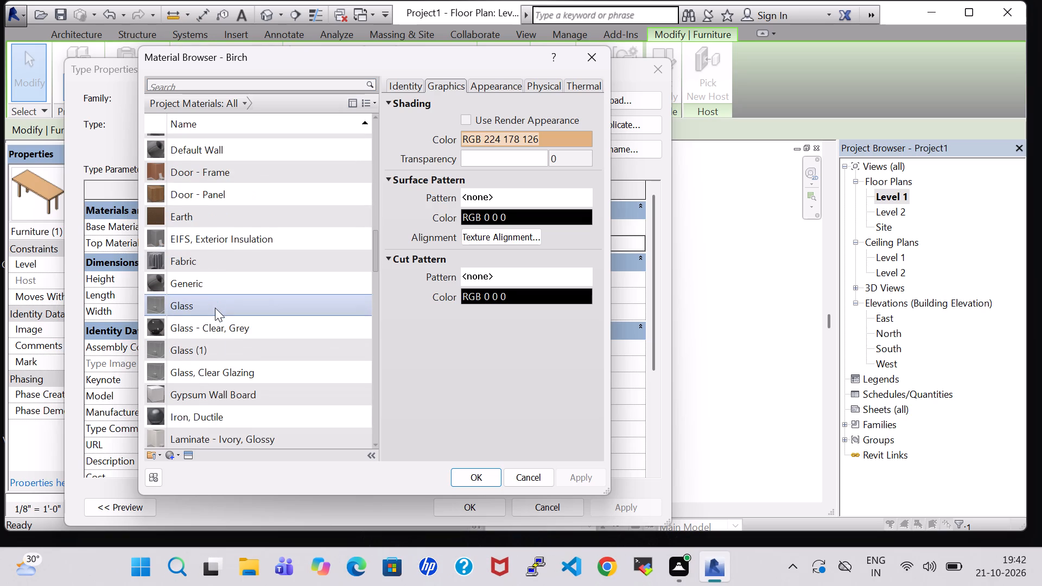
pyautogui.click(231, 385)
pyautogui.click(466, 476)
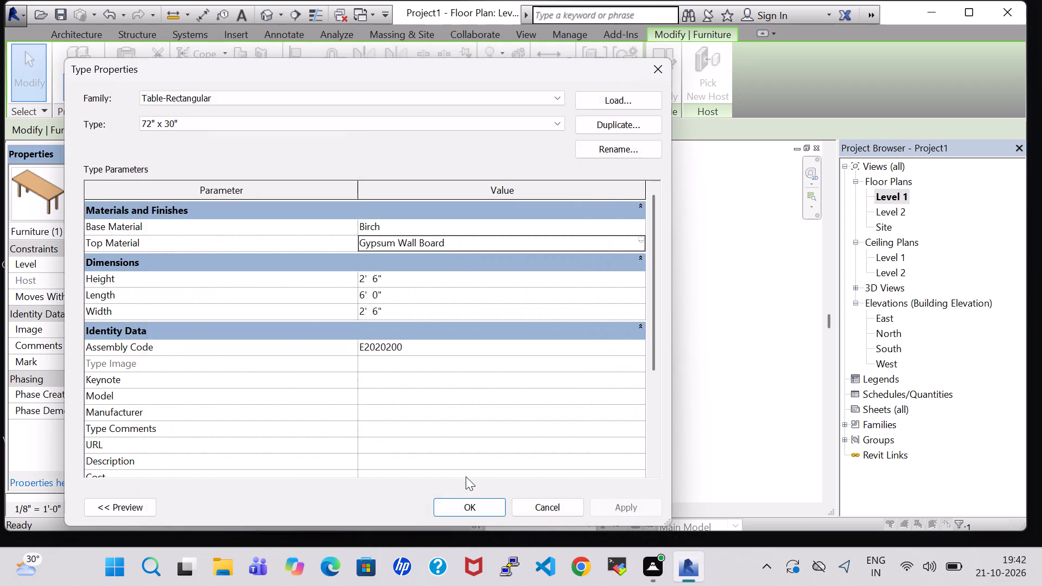
pyautogui.click(466, 503)
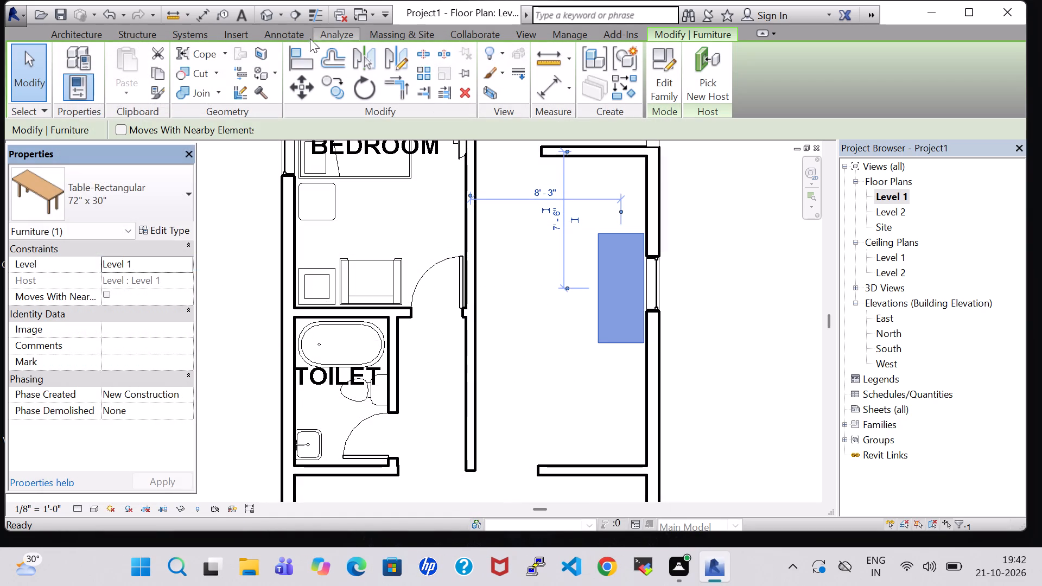
# Examine the table by the east window and the surrounding rooms from several angles in the 3D view.
pyautogui.click(260, 14)
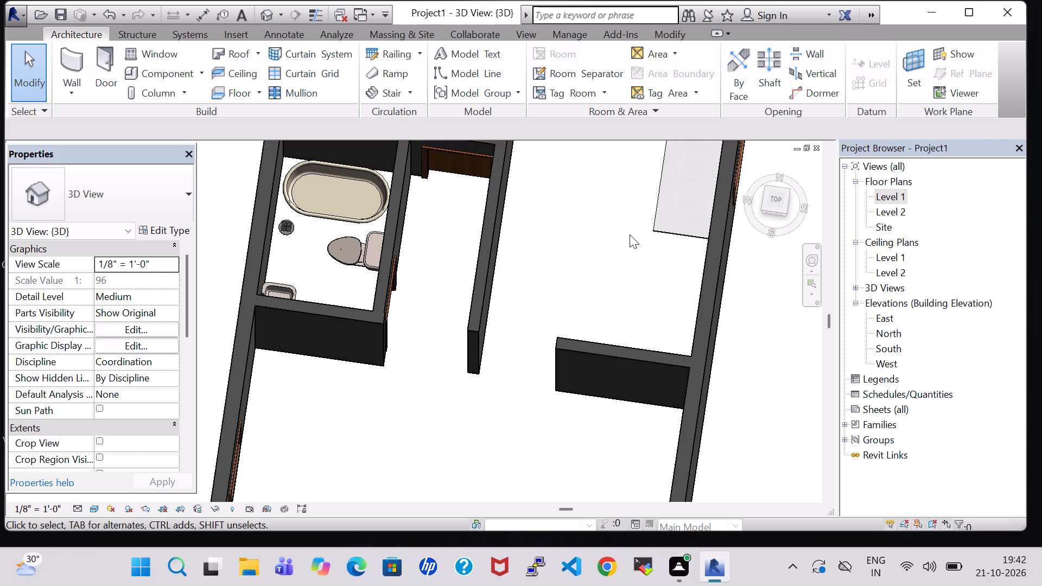
pyautogui.middleClick(639, 216)
pyautogui.moveTo(627, 251); pyautogui.dragTo(620, 267, button='middle')
pyautogui.middleClick(614, 283)
pyautogui.middleClick(614, 285)
pyautogui.middleClick(613, 291)
pyautogui.moveTo(612, 307); pyautogui.dragTo(611, 313, button='middle')
pyautogui.keyDown('shift'); pyautogui.scroll(1, 653, 286); pyautogui.keyUp('shift')
pyautogui.scroll(-1, 586, 184)
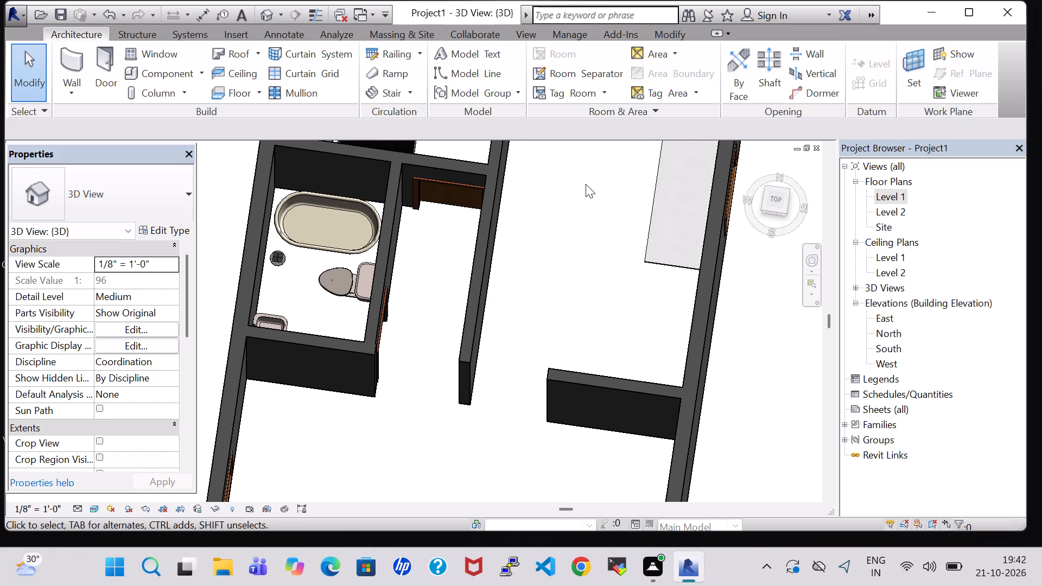
pyautogui.moveTo(586, 179); pyautogui.dragTo(577, 187, button='middle')
pyautogui.moveTo(576, 197); pyautogui.dragTo(568, 213, button='middle')
pyautogui.middleClick(566, 231)
pyautogui.moveTo(563, 239); pyautogui.dragTo(557, 249, button='middle')
pyautogui.middleClick(555, 260)
pyautogui.keyDown('shift'); pyautogui.moveTo(539, 256); pyautogui.dragTo(613, 265, button='middle'); pyautogui.keyUp('shift')
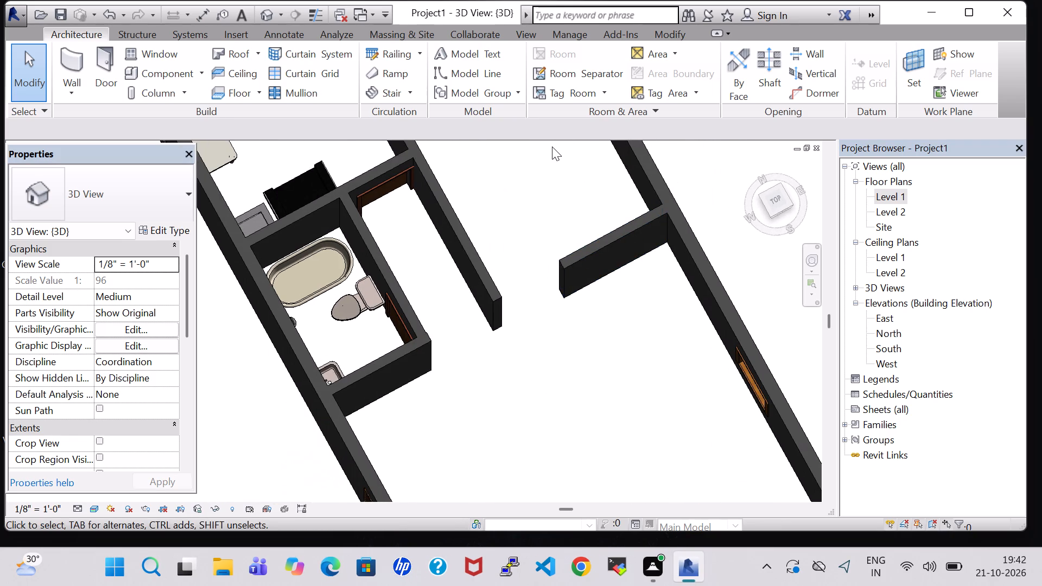
pyautogui.moveTo(517, 175); pyautogui.dragTo(570, 358, button='middle')
pyautogui.keyDown('shift'); pyautogui.middleClick(563, 356); pyautogui.keyUp('shift')
pyautogui.keyDown('shift'); pyautogui.moveTo(562, 324); pyautogui.dragTo(574, 275, button='middle'); pyautogui.keyUp('shift')
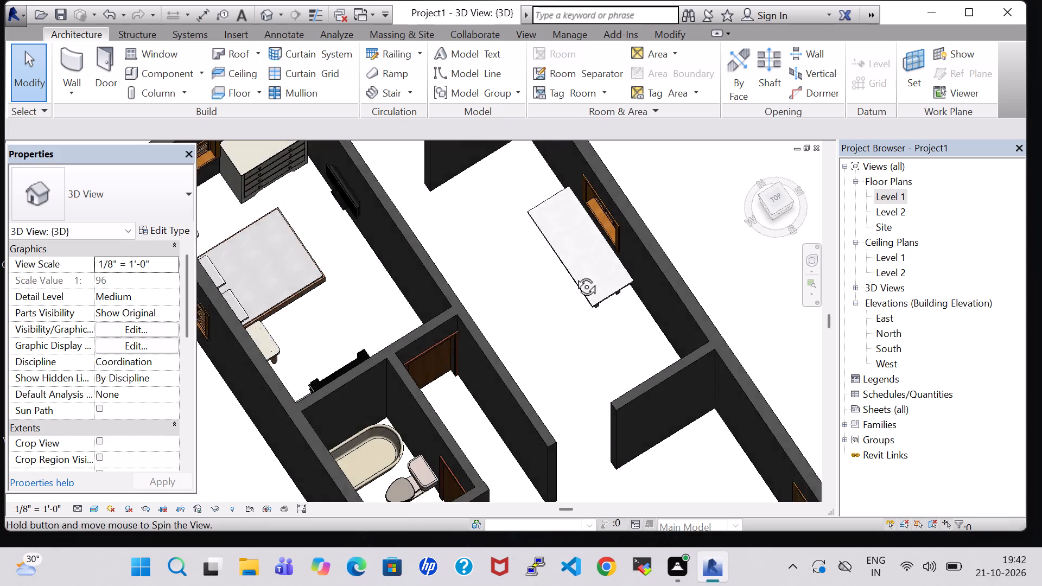
pyautogui.keyDown('shift'); pyautogui.moveTo(574, 275); pyautogui.dragTo(586, 239, button='middle'); pyautogui.keyUp('shift')
pyautogui.keyDown('shift'); pyautogui.middleClick(594, 189); pyautogui.keyUp('shift')
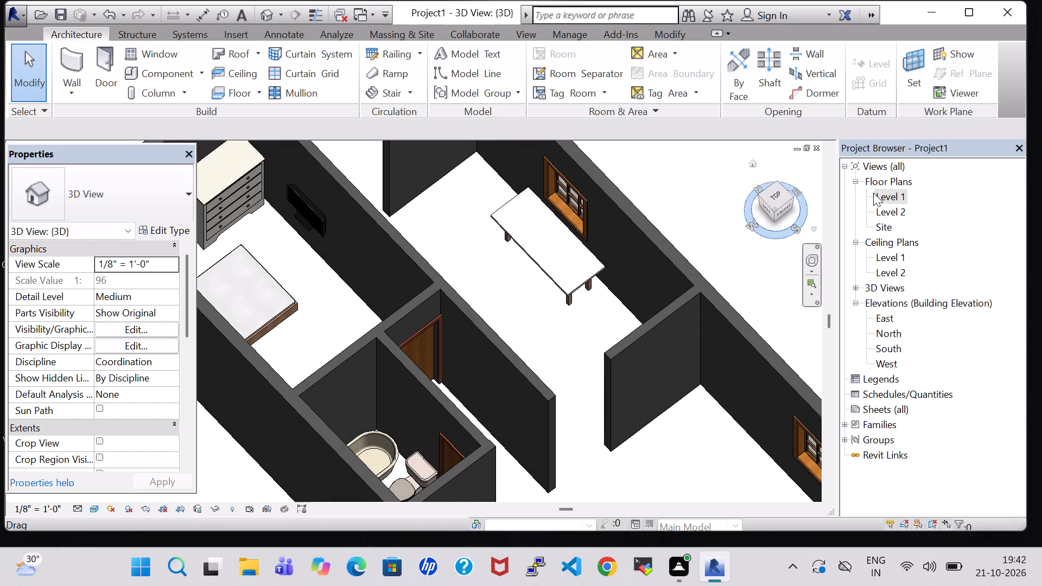
# In the Level 1 floor plan, load the Sink Kitchen-Double family from the library's Plumbing, Architectural, Fixtures, Sinks folder for component placement.
pyautogui.doubleClick(887, 198)
pyautogui.scroll(-1, 713, 248)
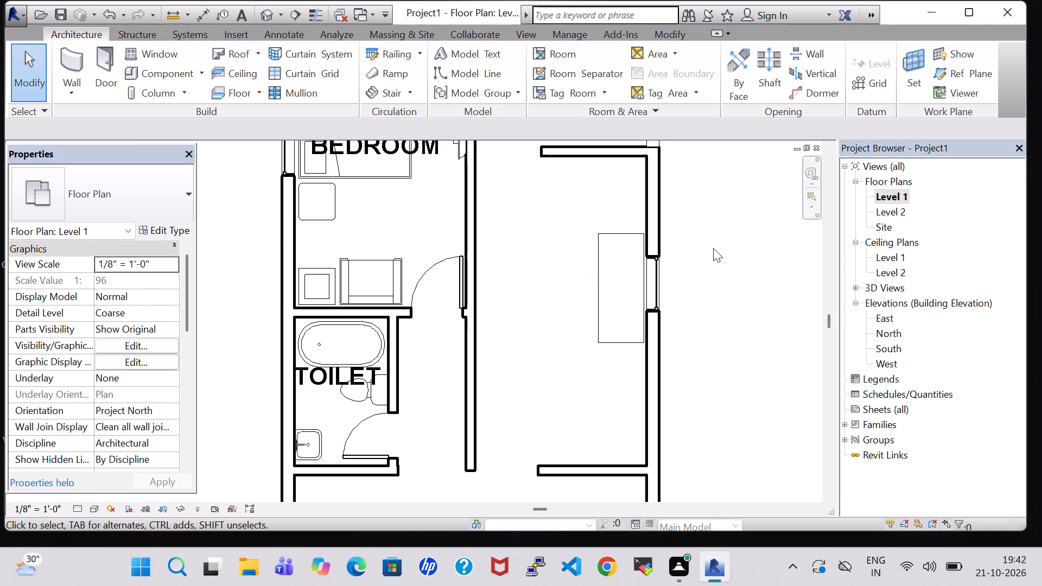
pyautogui.click(184, 67)
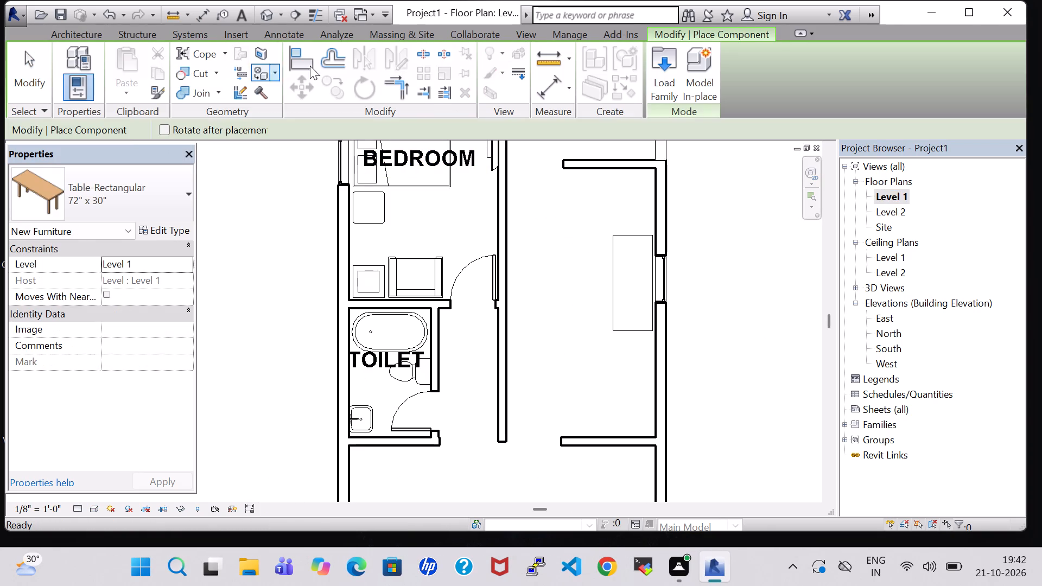
pyautogui.click(650, 93)
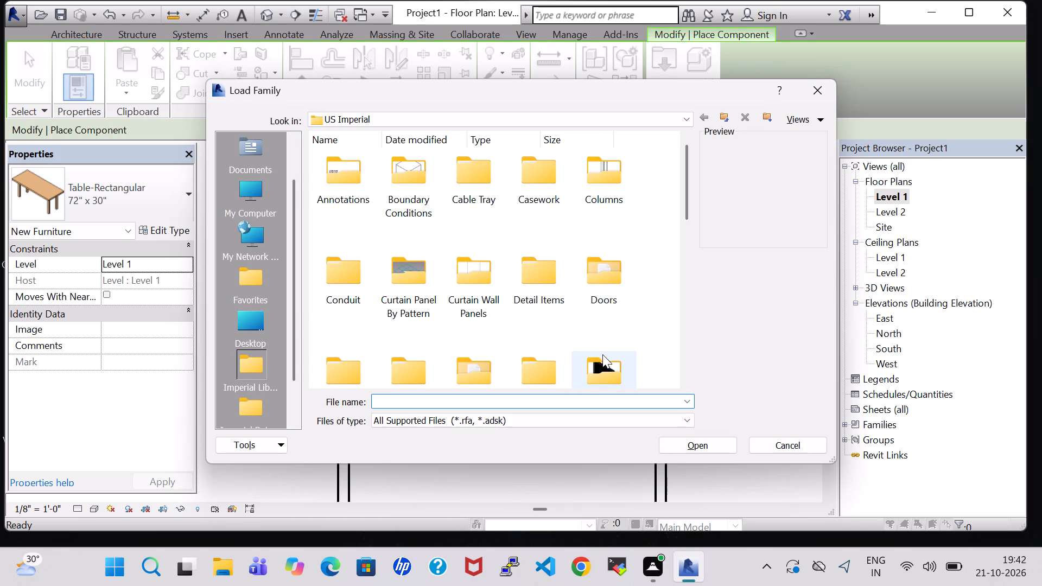
pyautogui.click(602, 361)
pyautogui.press('p')
pyautogui.doubleClick(452, 184)
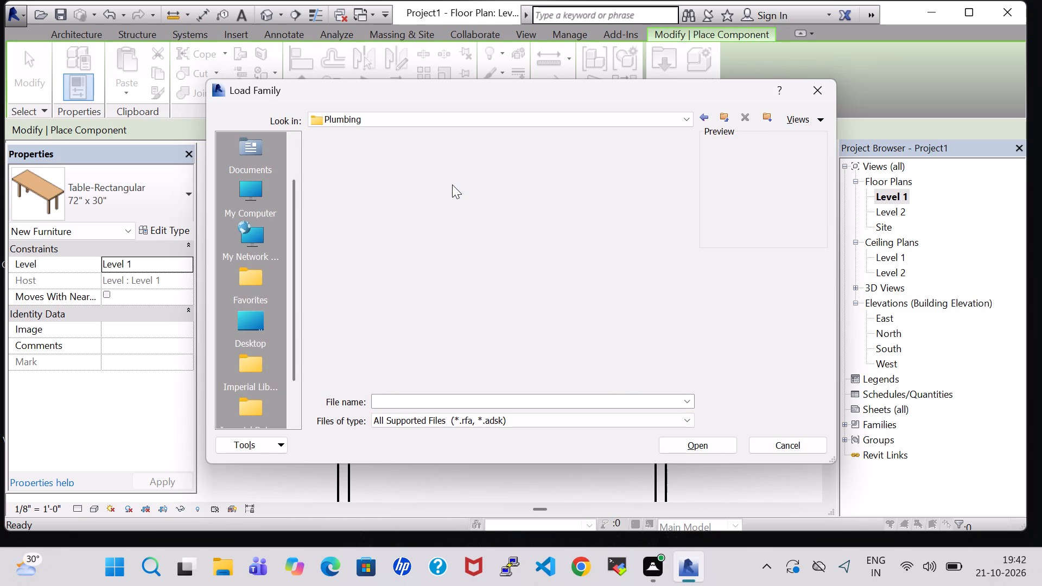
pyautogui.doubleClick(334, 171)
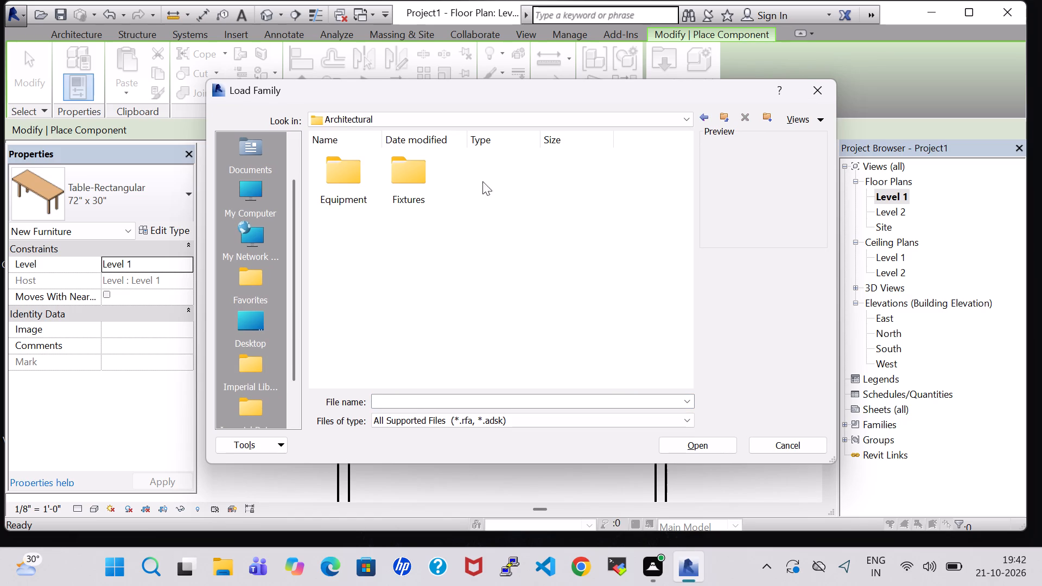
pyautogui.doubleClick(390, 173)
pyautogui.doubleClick(596, 179)
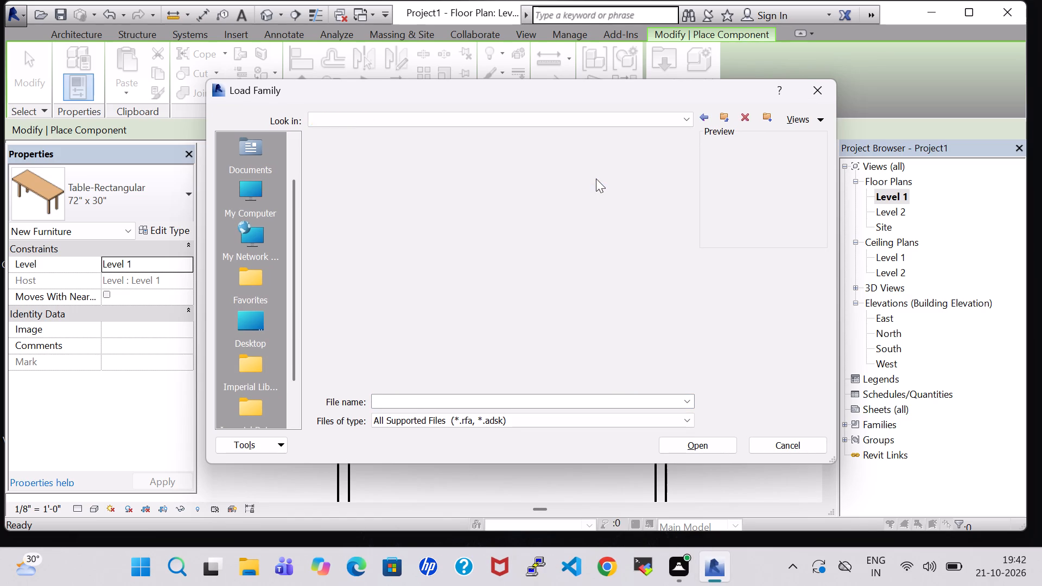
pyautogui.click(358, 186)
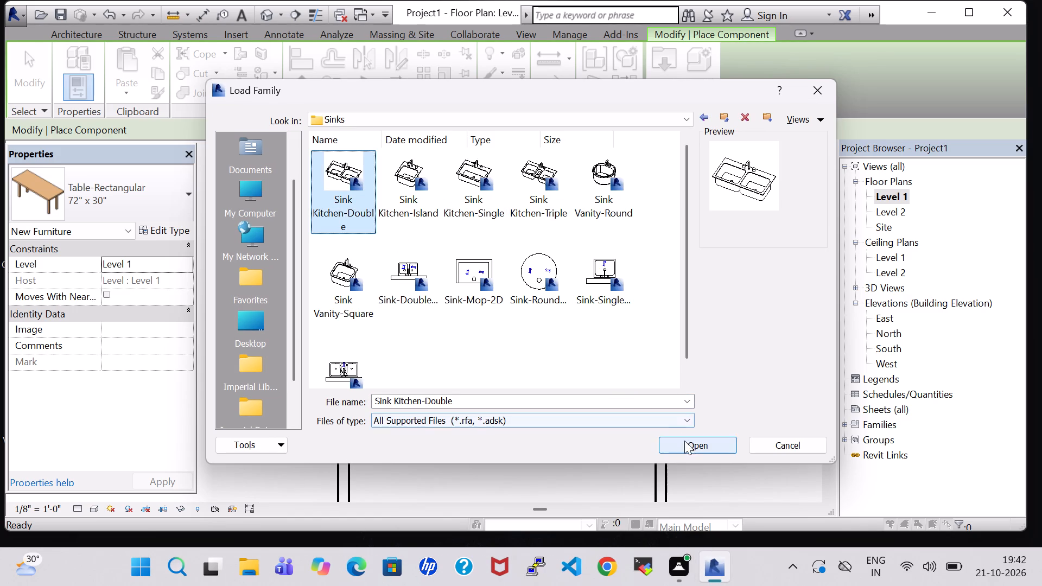
pyautogui.click(687, 442)
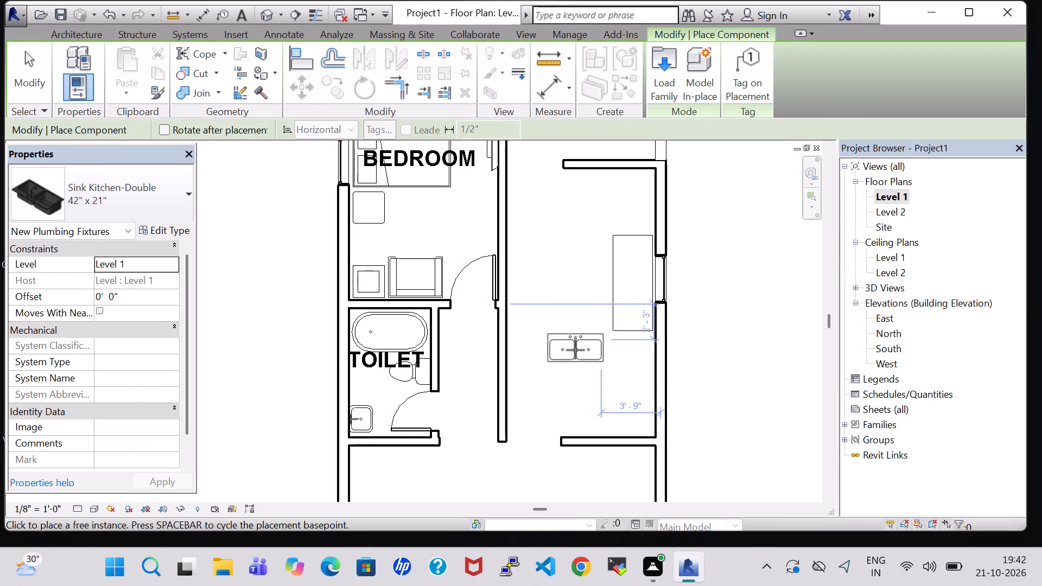
# Place the 42" x 21" double kitchen sink lengthwise north-south against the east wall, south of the table and about 2' 4" from the south partition.
pyautogui.press('space')
pyautogui.press('space')
pyautogui.press('space')
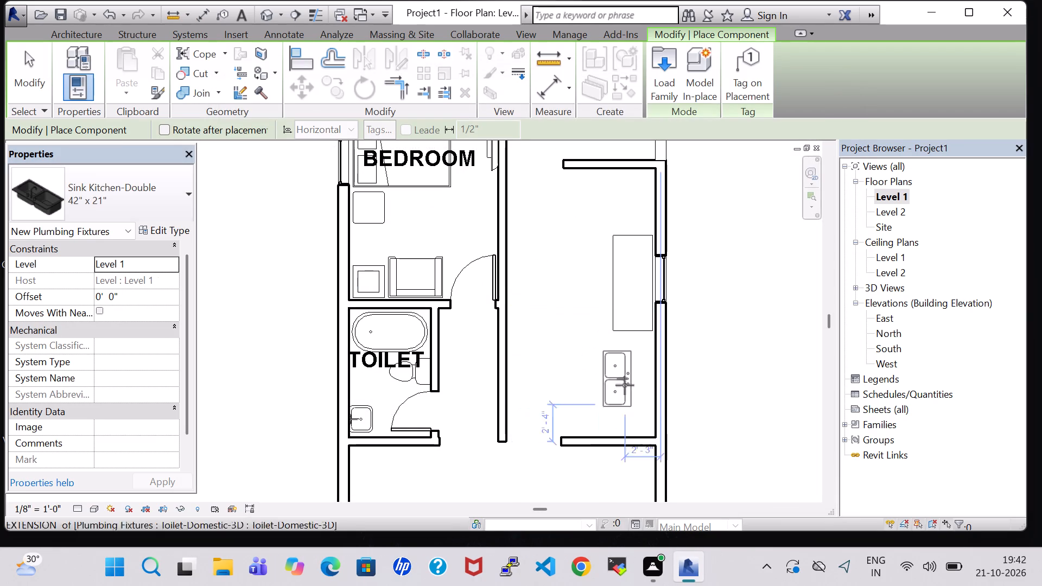
pyautogui.scroll(3, 636, 391)
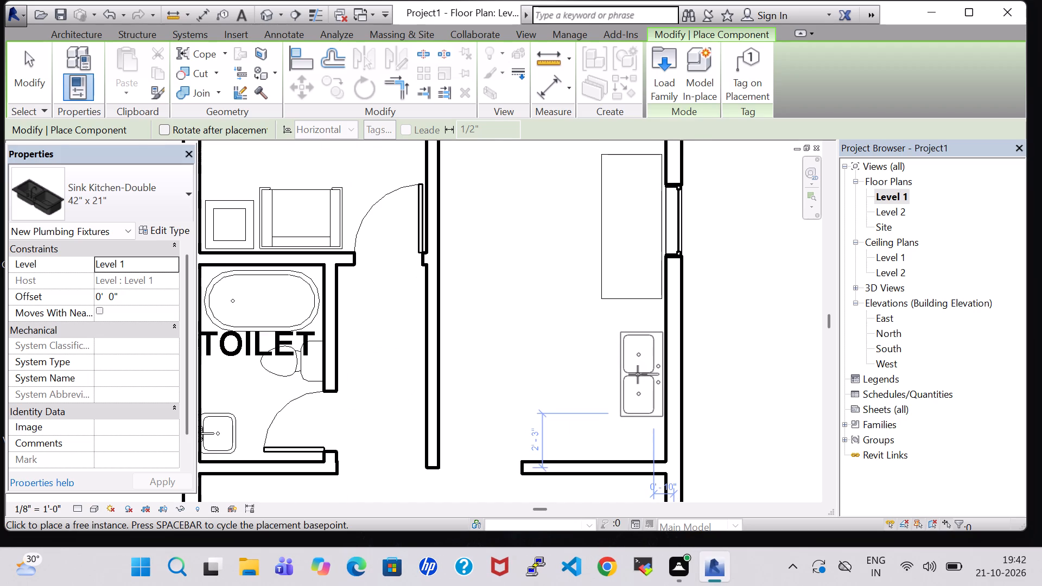
pyautogui.scroll(3, 638, 374)
pyautogui.click(644, 370)
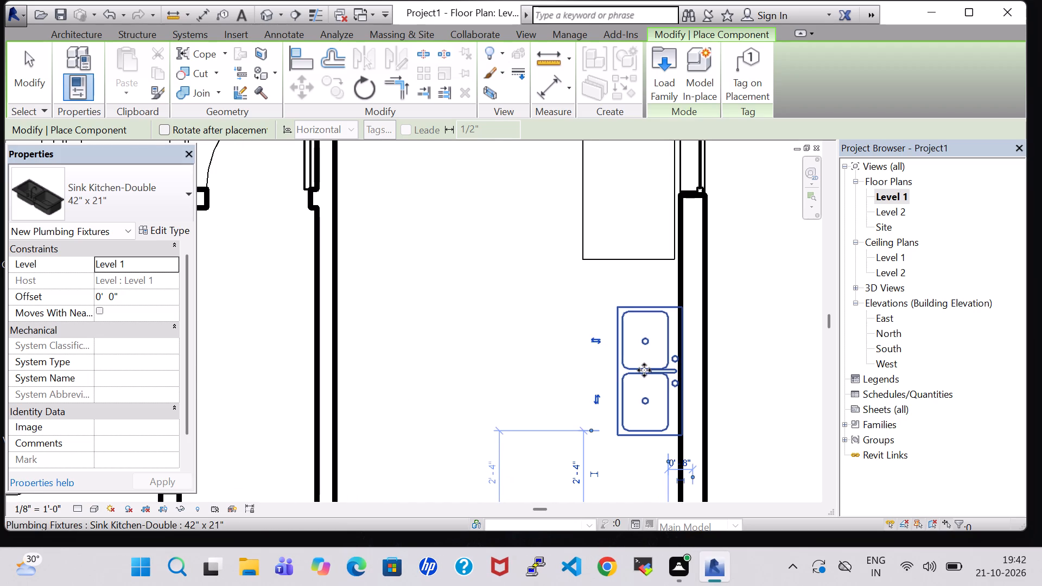
pyautogui.press('Escape')
pyautogui.press('Escape')
# Load the Refrigerator family from the Domestic folder under the library's Specialty Equipment folder for component placement.
pyautogui.scroll(-4, 555, 343)
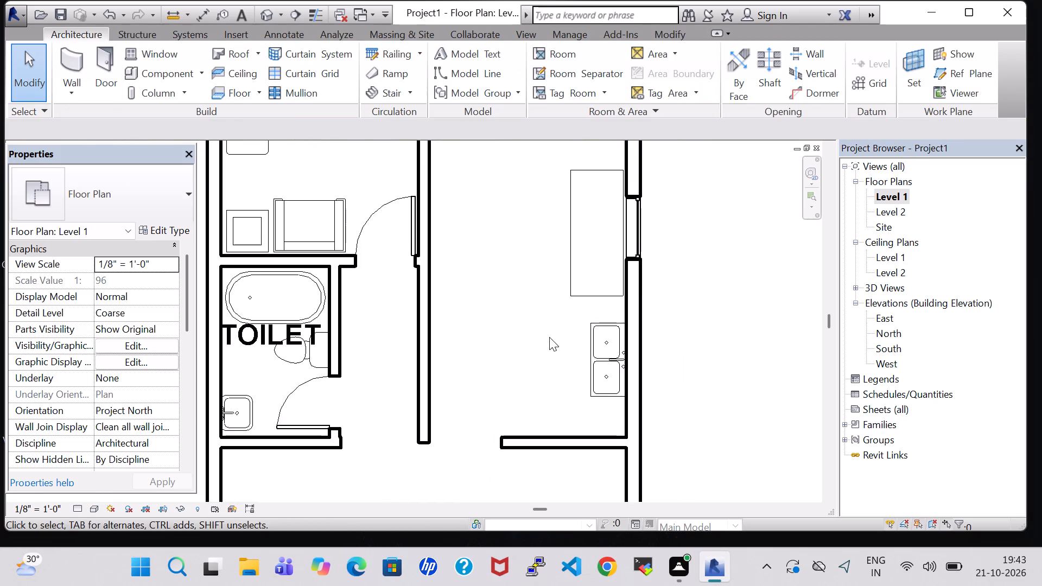
pyautogui.moveTo(548, 332); pyautogui.dragTo(549, 434, button='middle')
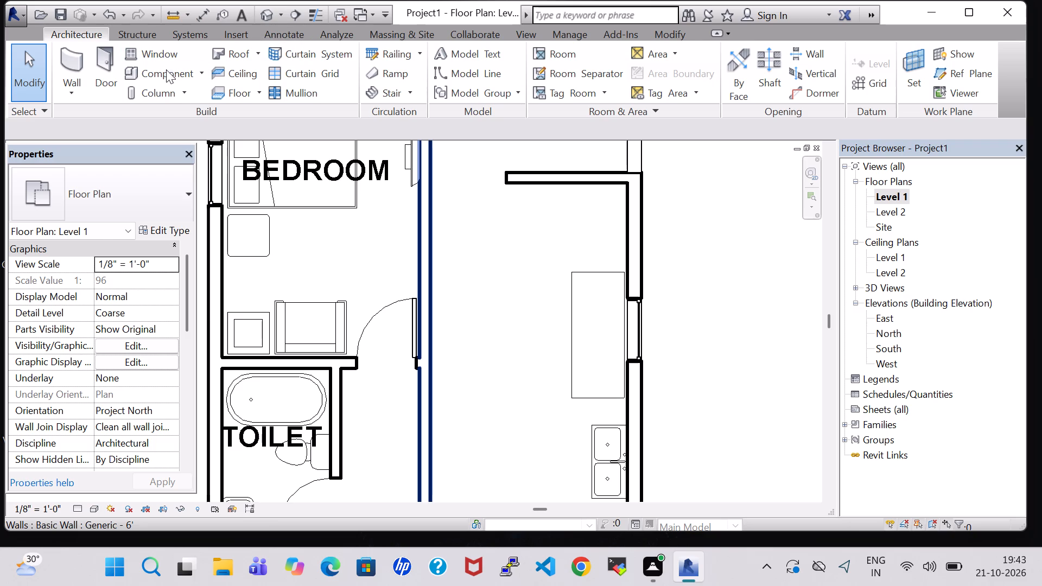
pyautogui.click(166, 69)
pyautogui.click(658, 80)
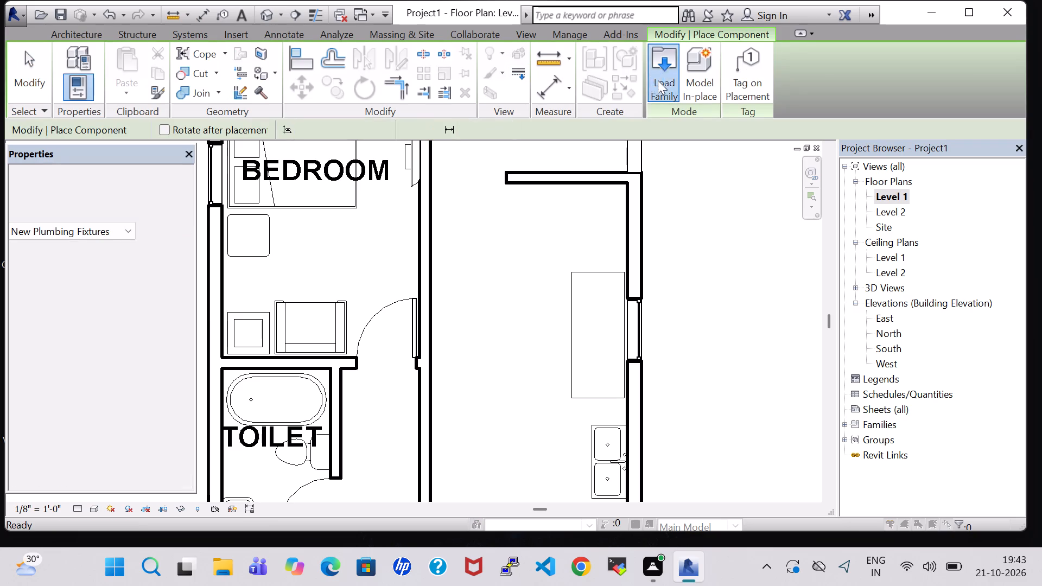
pyautogui.doubleClick(598, 366)
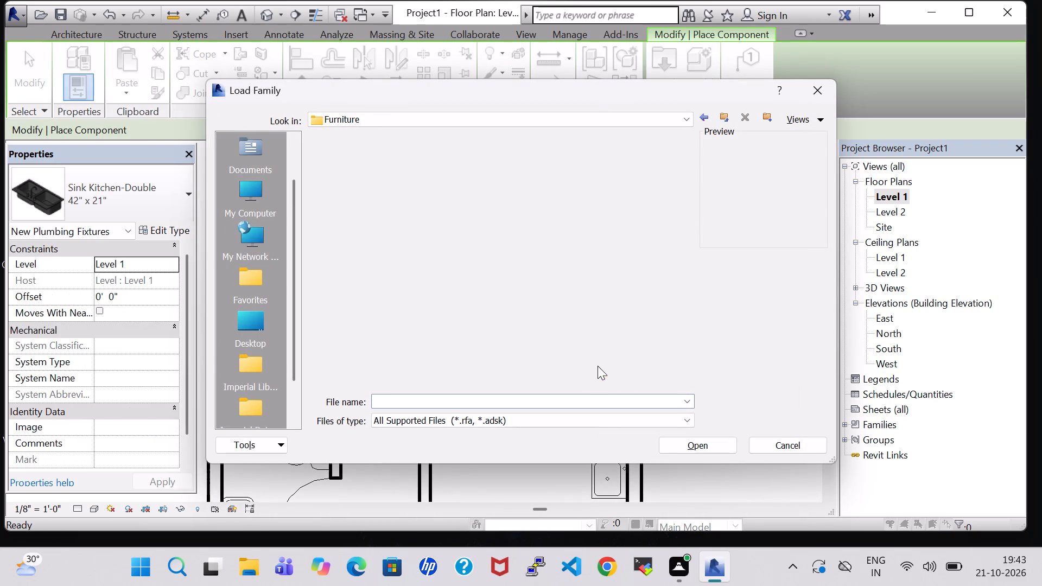
pyautogui.click(698, 120)
pyautogui.click(703, 120)
pyautogui.click(483, 303)
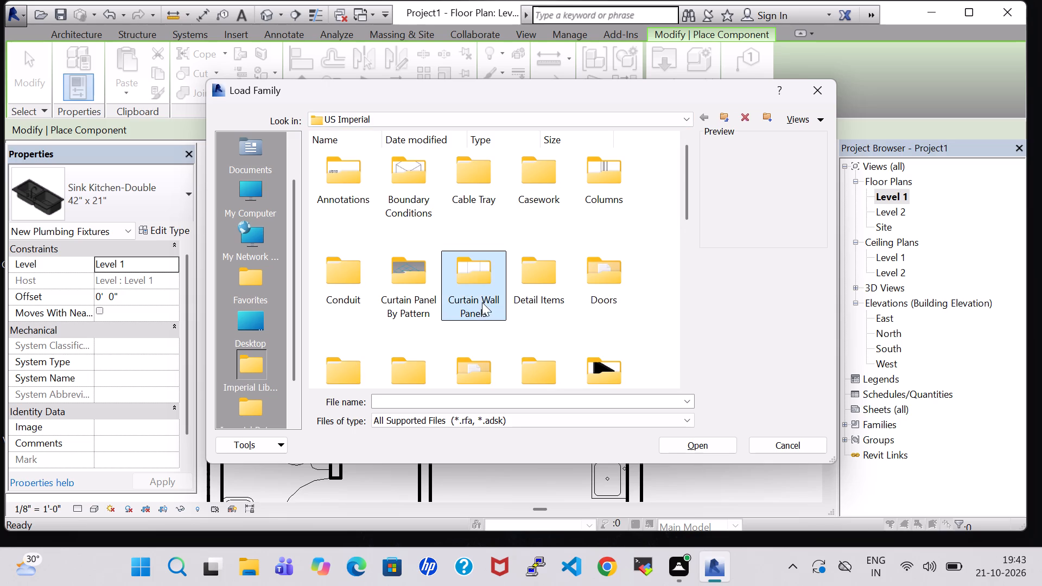
pyautogui.press('s')
pyautogui.doubleClick(416, 196)
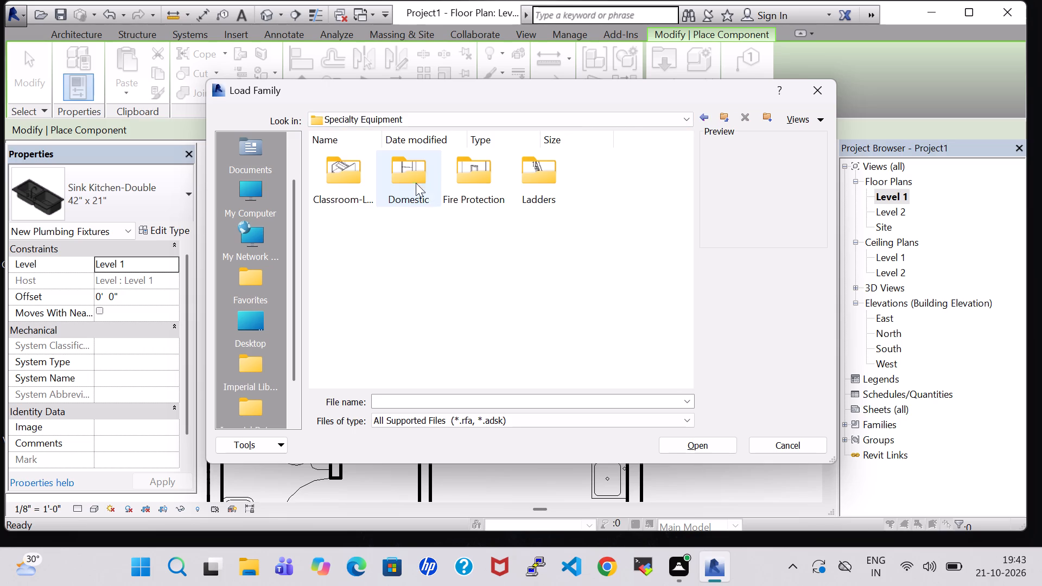
pyautogui.doubleClick(410, 183)
pyautogui.scroll(-1, 410, 186)
pyautogui.click(416, 323)
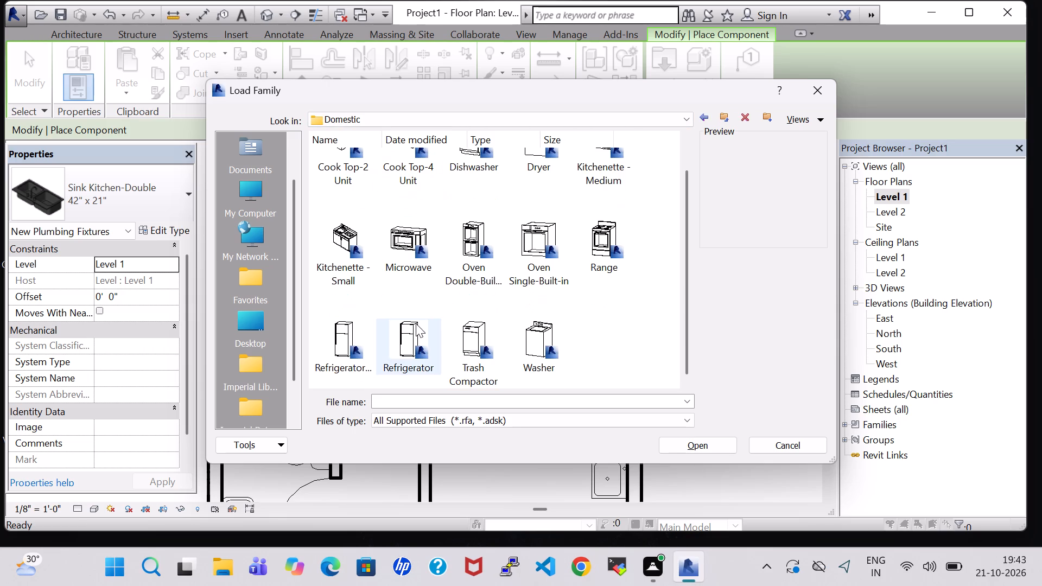
pyautogui.click(674, 451)
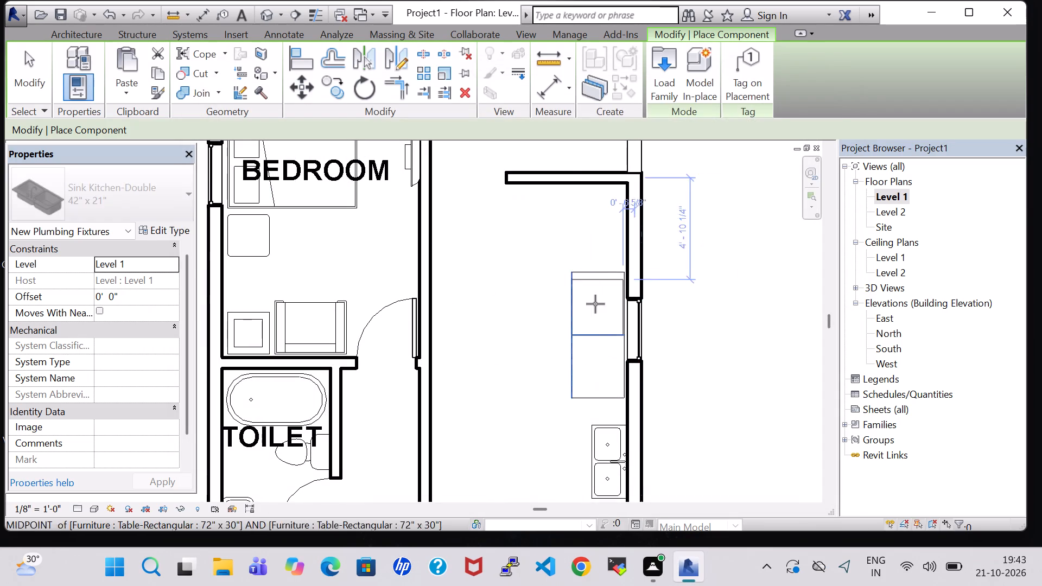
# Place the 30" x 32" refrigerator against the kitchen's north partition, its east side about 3' 4" from the east wall, nudging it slightly north.
pyautogui.scroll(1, 539, 225)
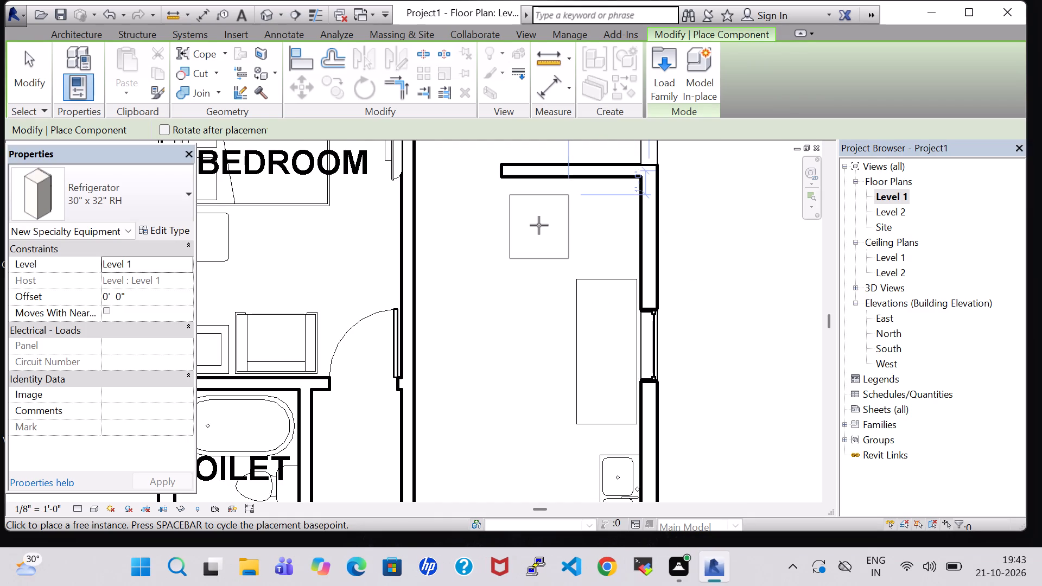
pyautogui.click(539, 220)
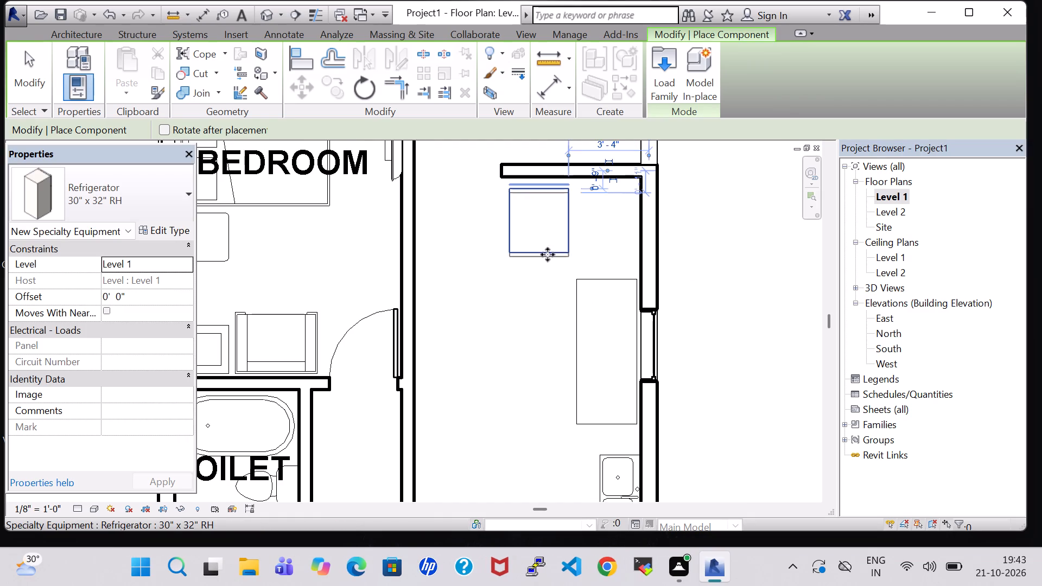
pyautogui.press('Escape')
pyautogui.press('Escape')
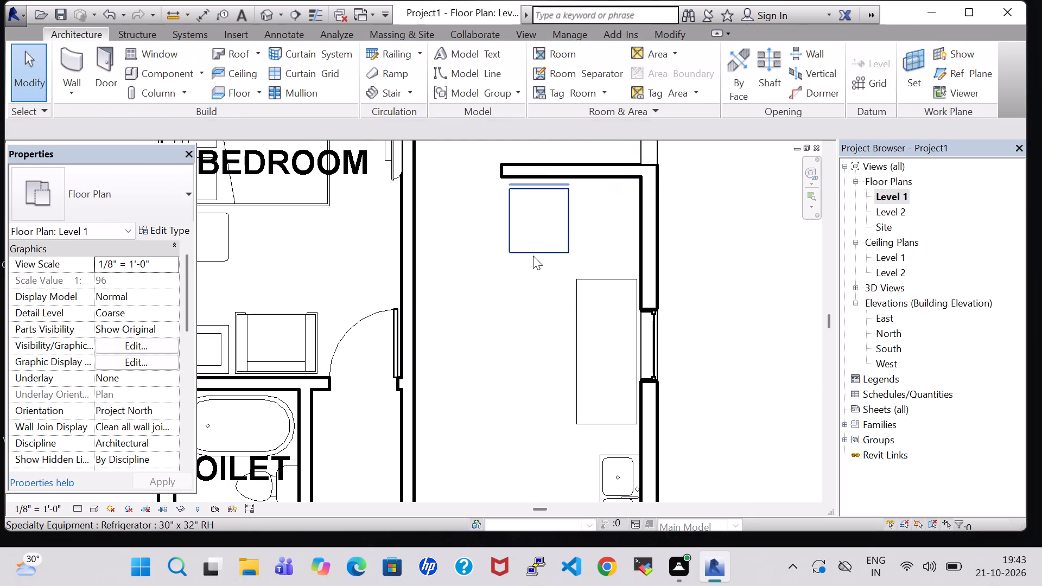
pyautogui.click(533, 256)
pyautogui.press('Up')
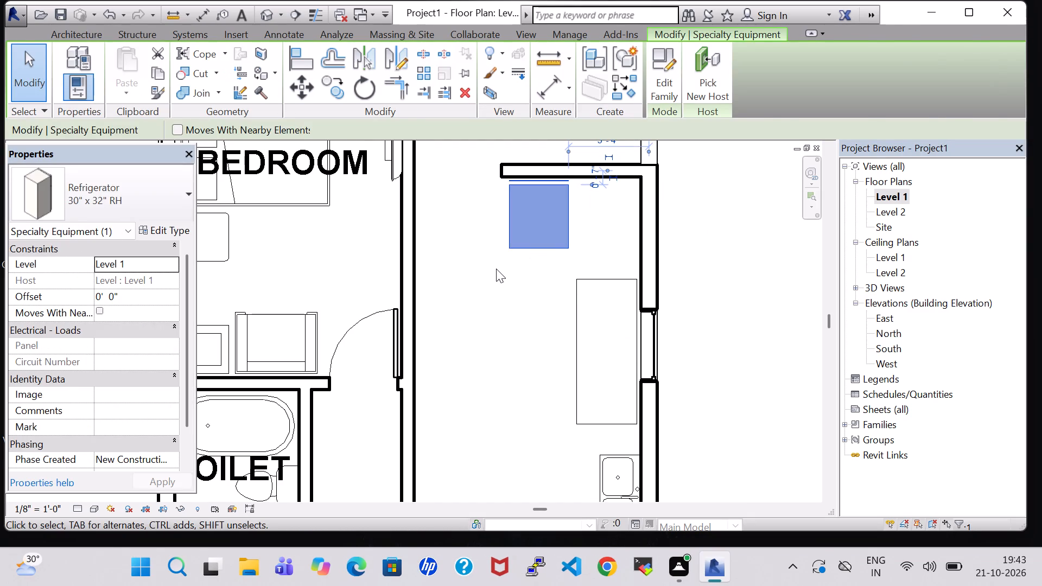
pyautogui.click(496, 269)
# Load the Cook Top-4 Unit family from the Domestic folder under the library's Specialty Equipment folder for component placement.
pyautogui.scroll(-3, 496, 269)
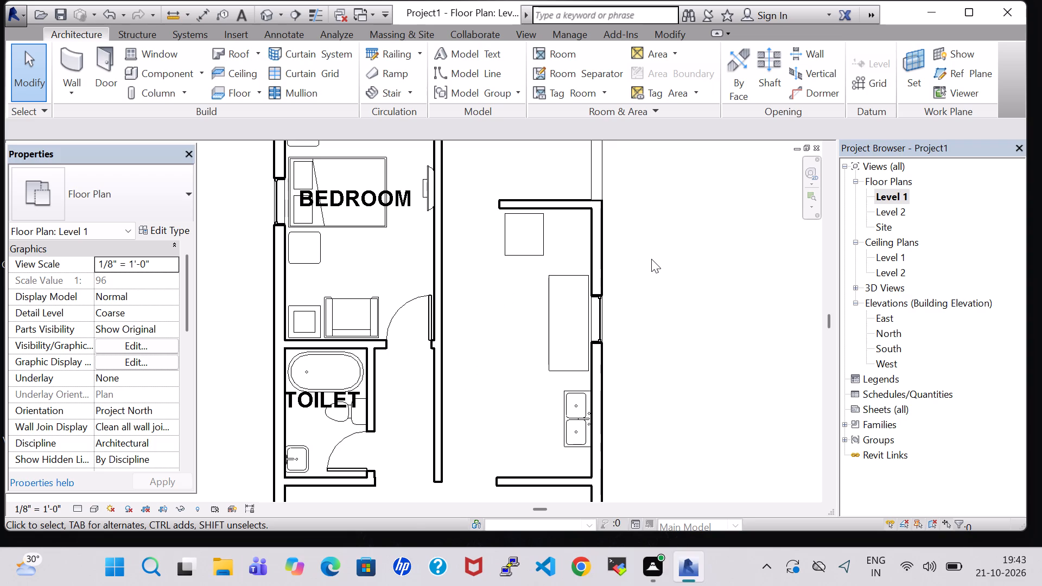
pyautogui.moveTo(651, 259); pyautogui.dragTo(649, 313, button='middle')
pyautogui.scroll(-2, 649, 313)
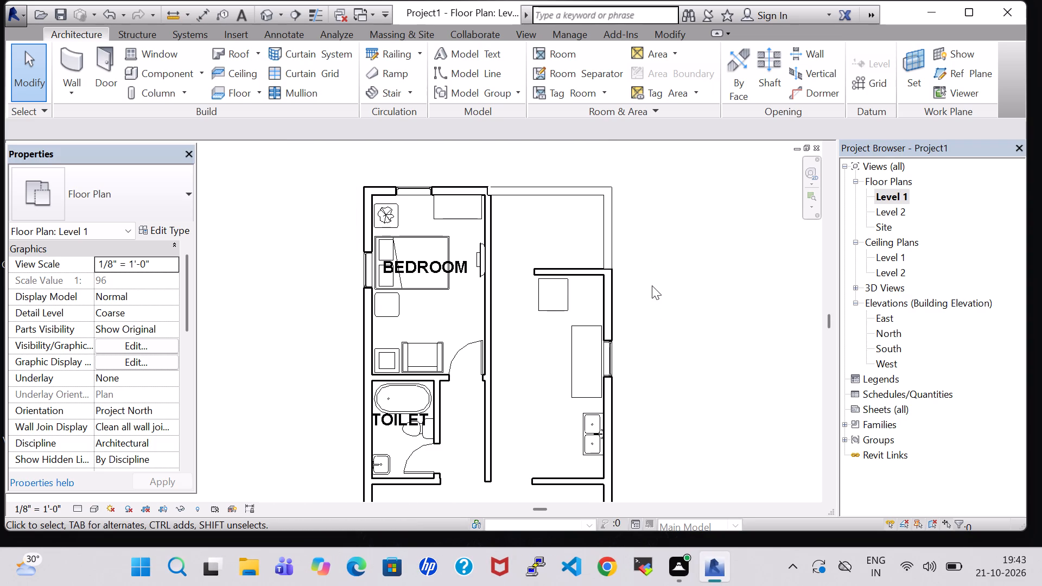
pyautogui.scroll(-2, 660, 289)
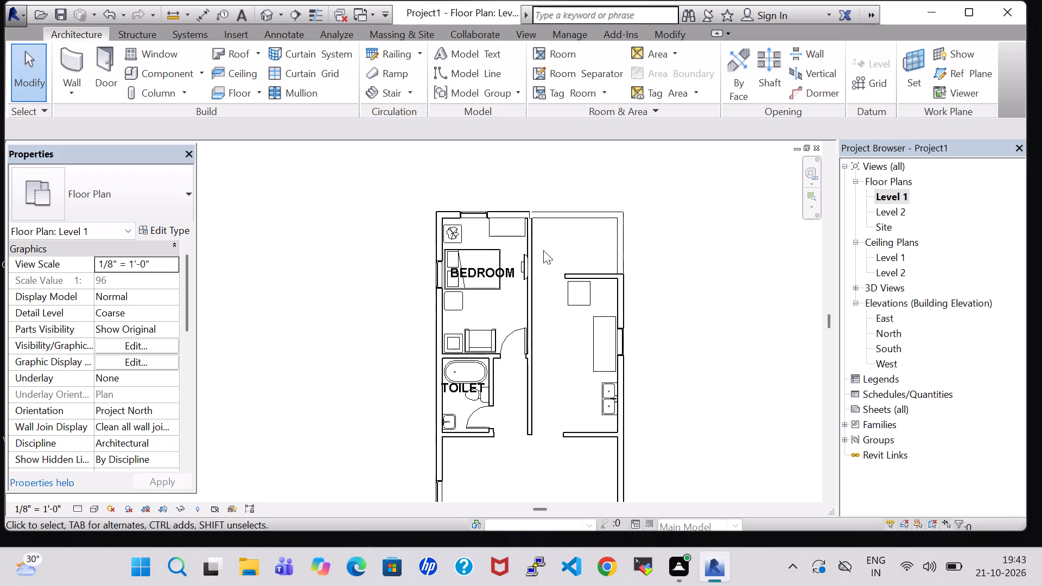
pyautogui.click(170, 66)
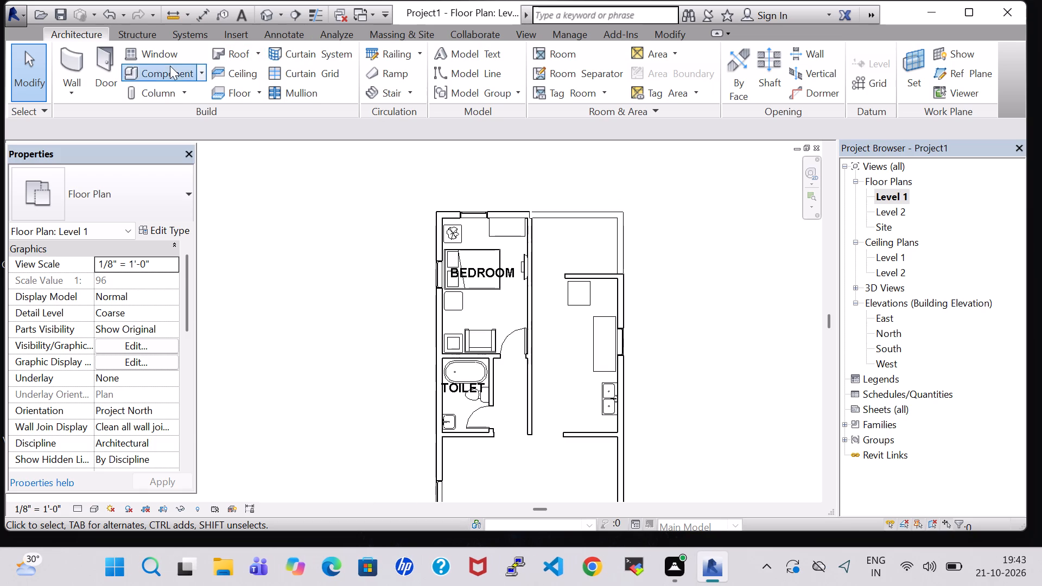
pyautogui.click(666, 78)
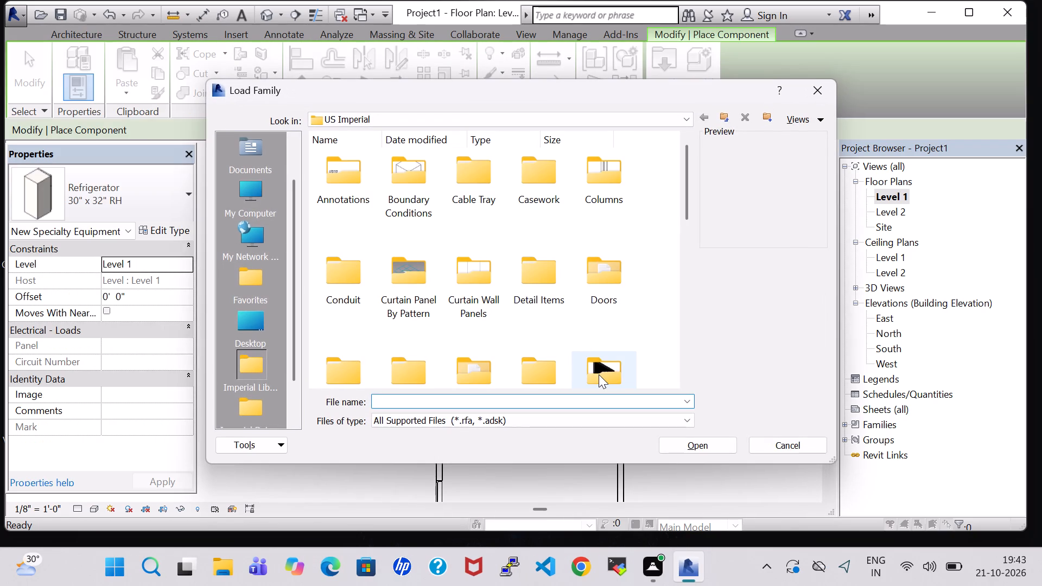
pyautogui.click(599, 374)
pyautogui.press('s')
pyautogui.doubleClick(389, 200)
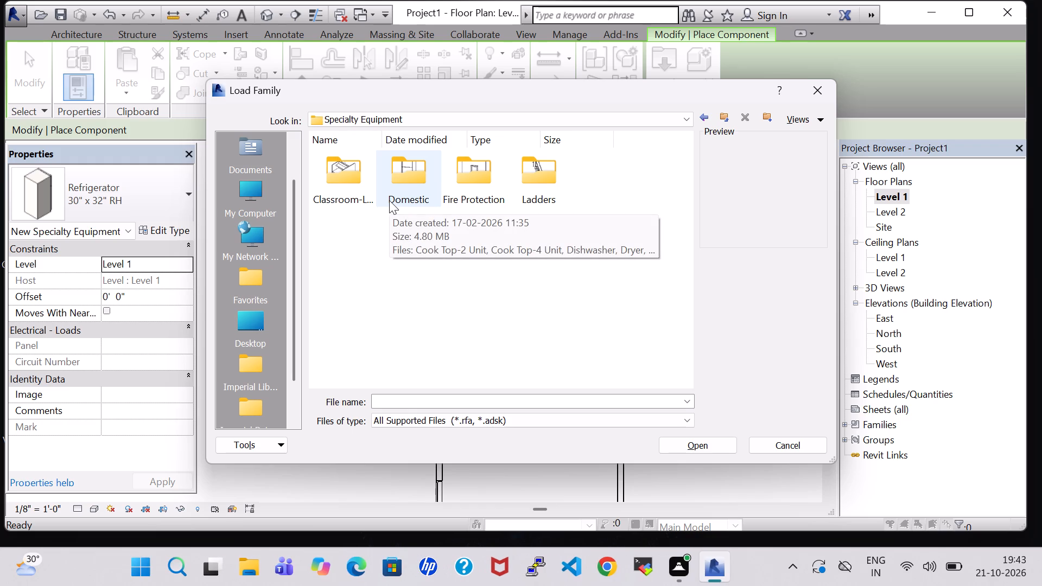
pyautogui.doubleClick(409, 171)
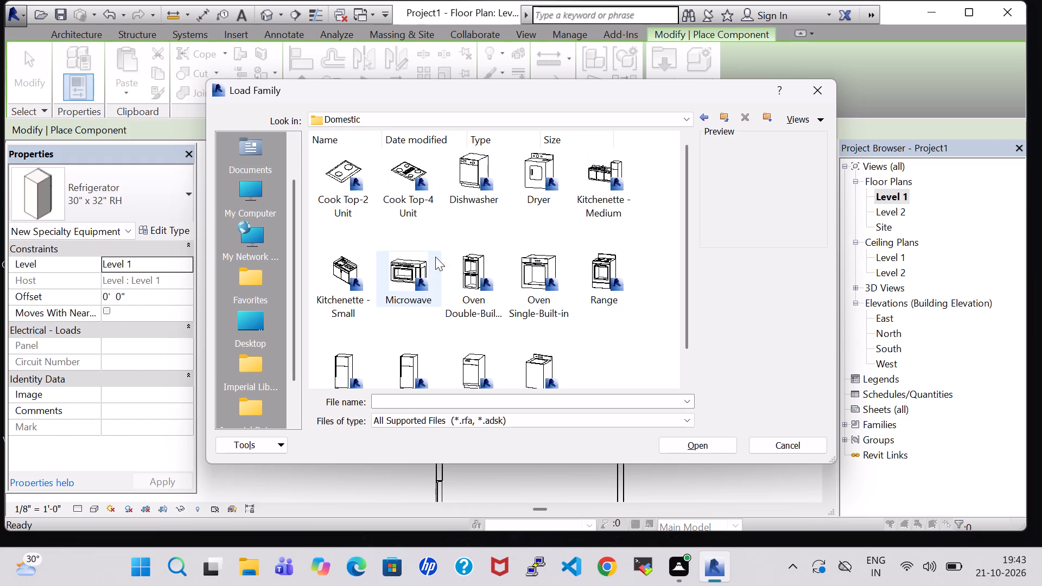
pyautogui.click(384, 171)
pyautogui.click(720, 442)
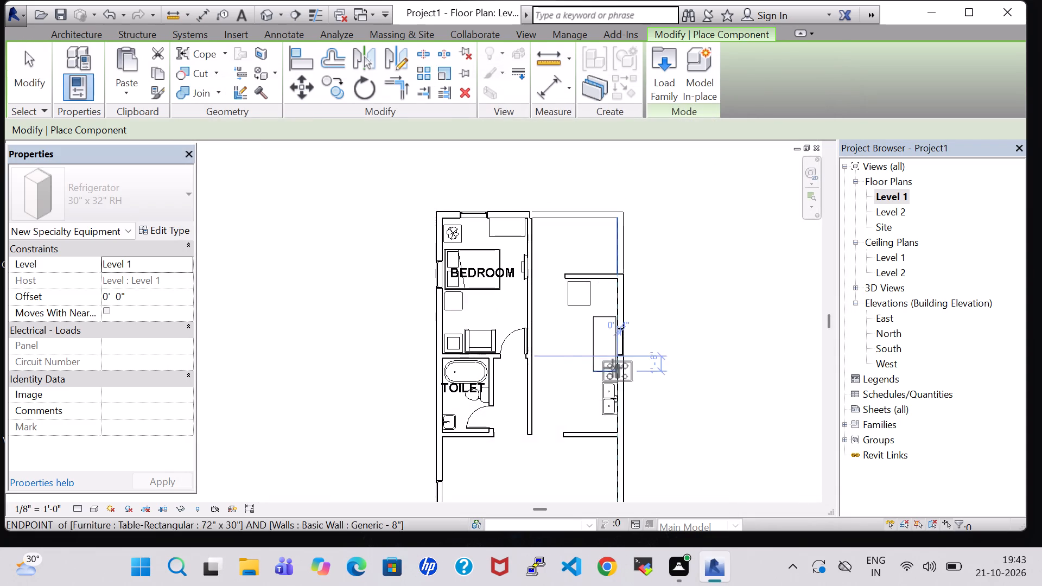
# Place the 36" x 20" four-burner cooktop lengthwise north-south at the centre of the table by the kitchen's east window.
pyautogui.scroll(6, 601, 351)
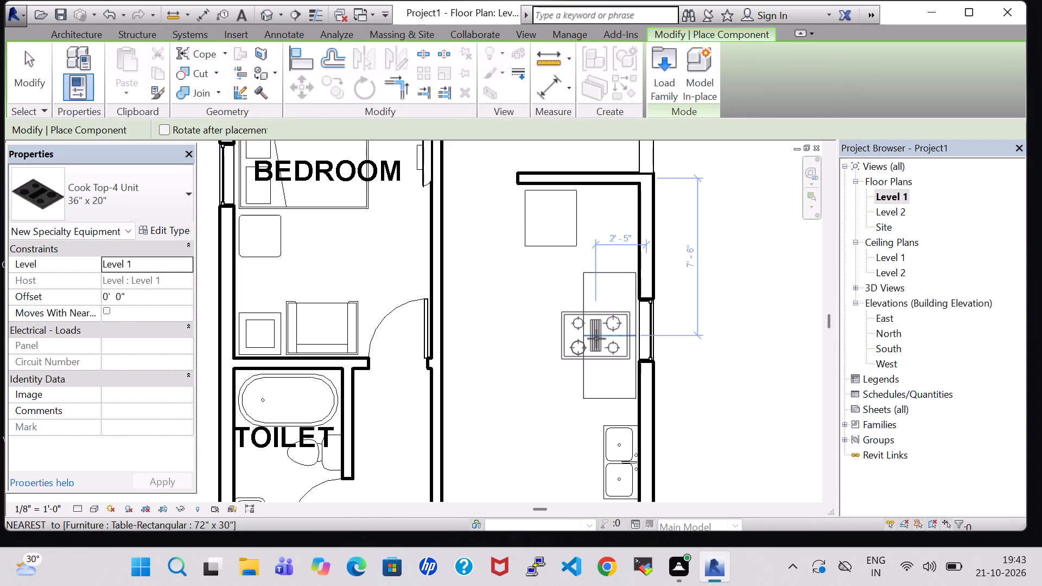
pyautogui.press('space')
pyautogui.press('space')
pyautogui.press('space')
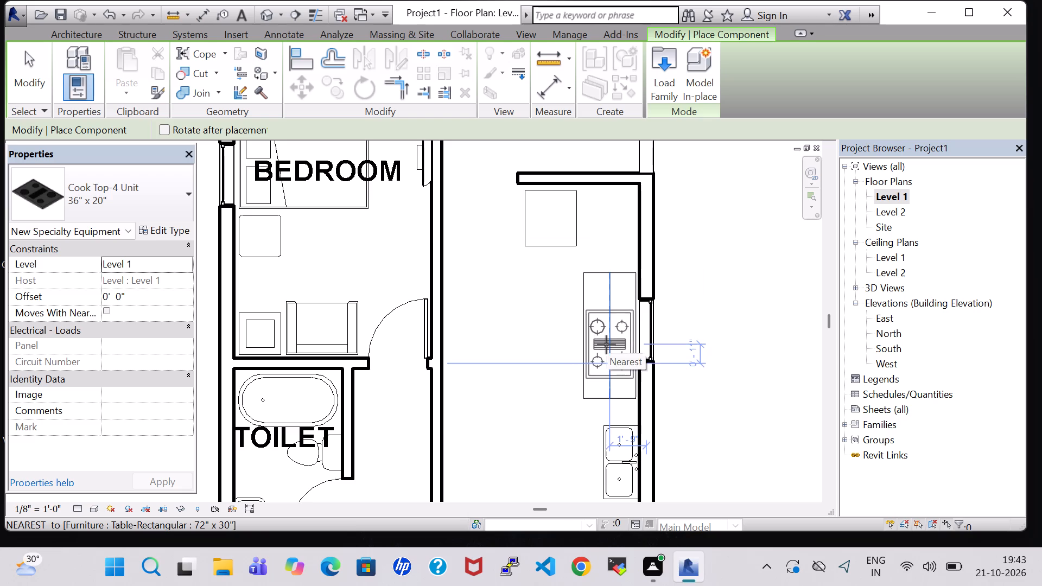
pyautogui.scroll(6, 606, 345)
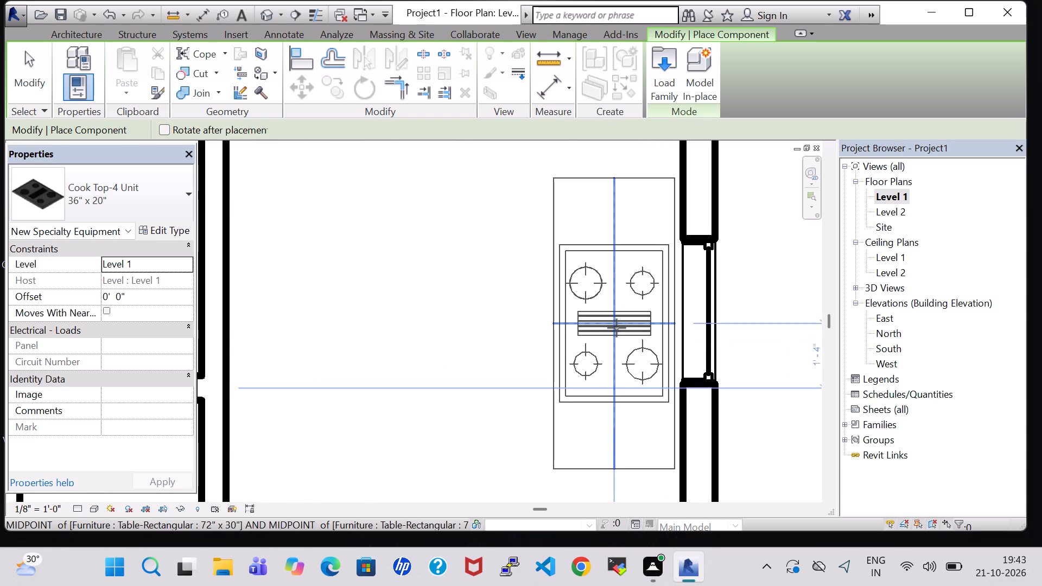
pyautogui.click(618, 328)
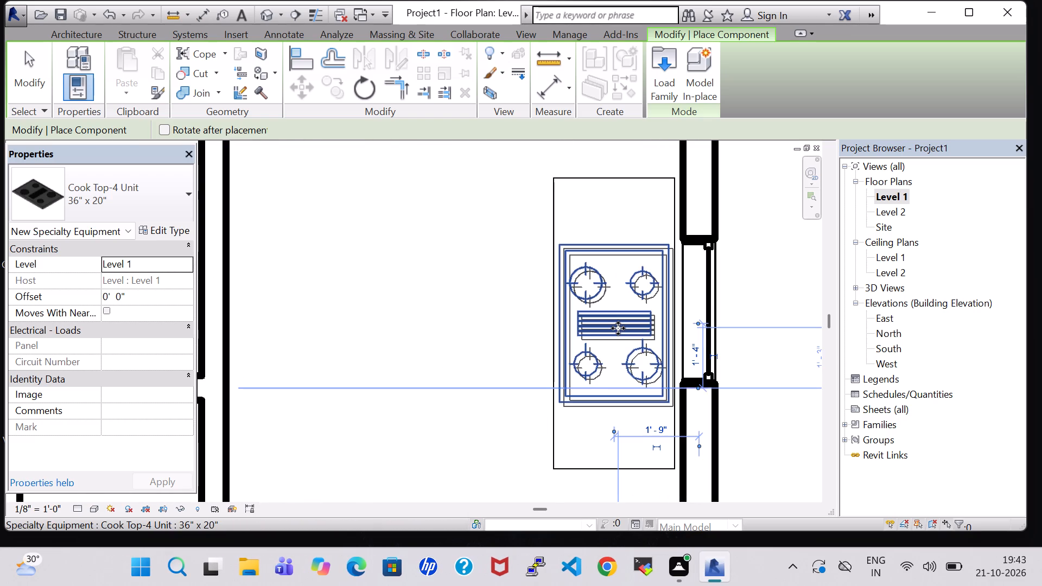
pyautogui.press('Escape')
pyautogui.press('Escape')
pyautogui.scroll(-7, 615, 328)
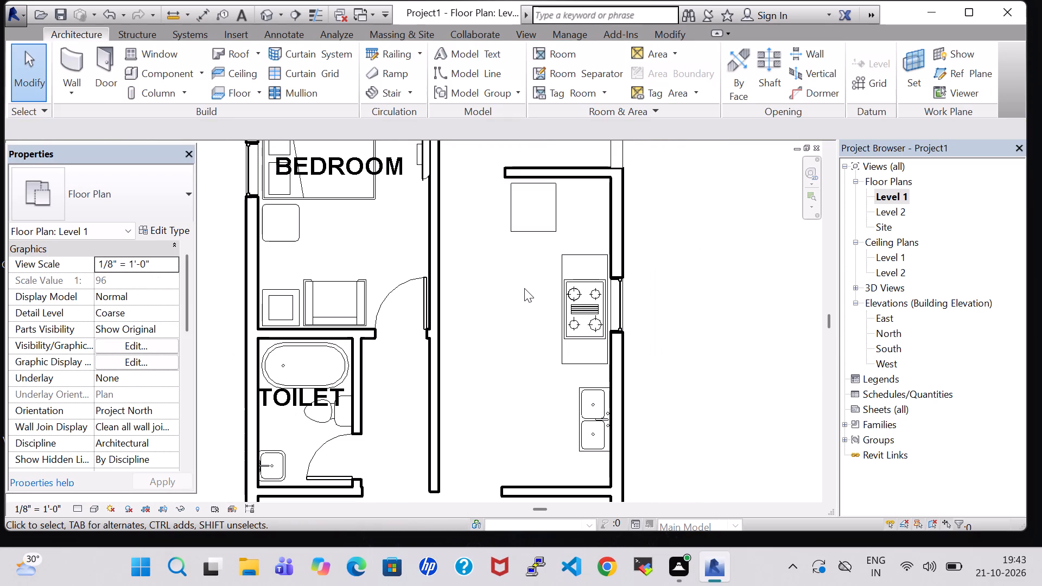
pyautogui.click(517, 288)
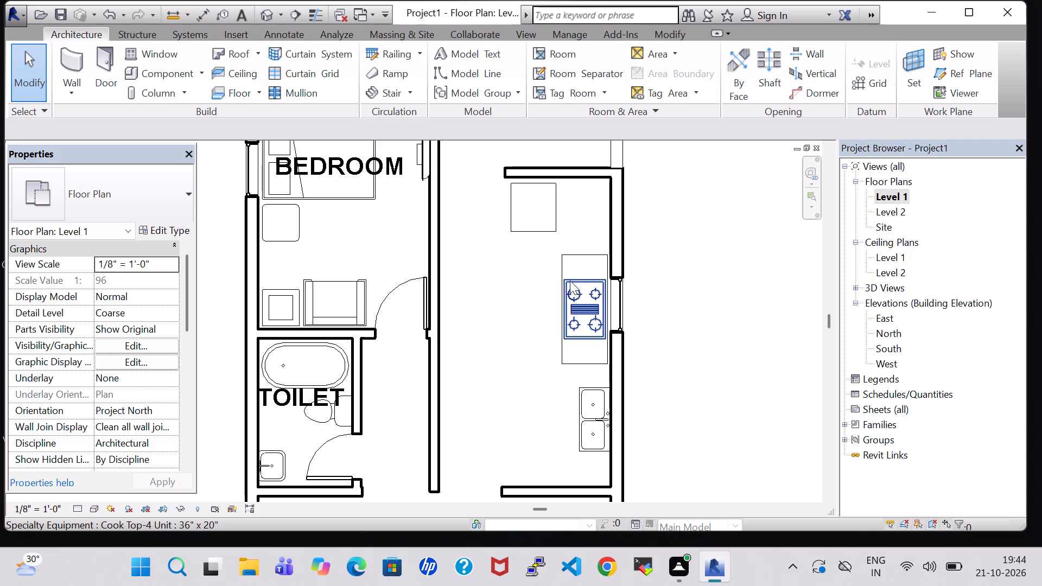
# Examine the refrigerator, cooktop, table and sink in the kitchen from several angles in the 3D view.
pyautogui.click(263, 18)
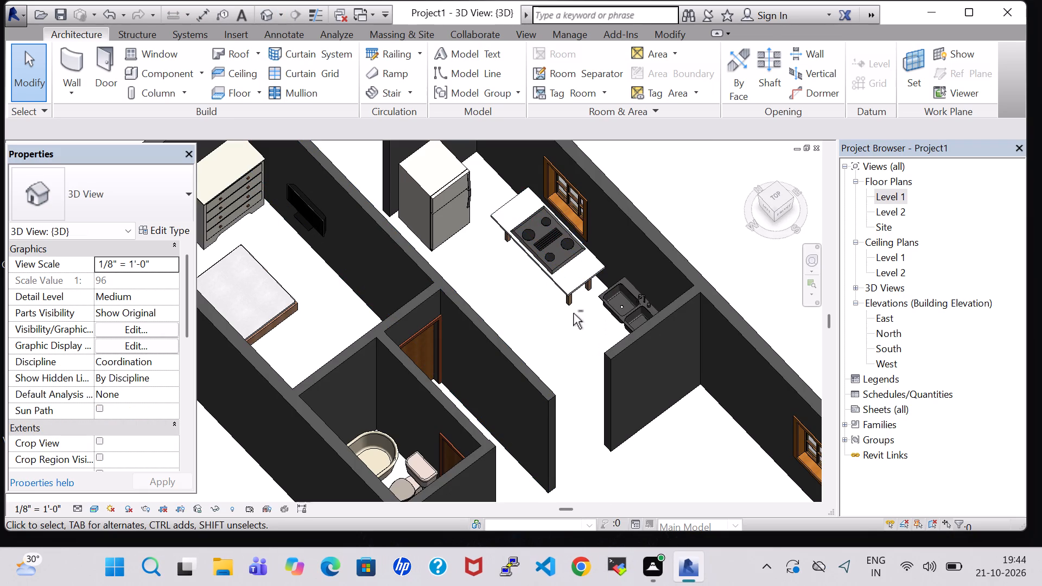
pyautogui.keyDown('shift'); pyautogui.middleClick(573, 454); pyautogui.keyUp('shift')
pyautogui.keyDown('shift'); pyautogui.moveTo(563, 450); pyautogui.dragTo(555, 440, button='middle'); pyautogui.keyUp('shift')
pyautogui.keyDown('shift'); pyautogui.moveTo(552, 422); pyautogui.dragTo(576, 340, button='middle'); pyautogui.keyUp('shift')
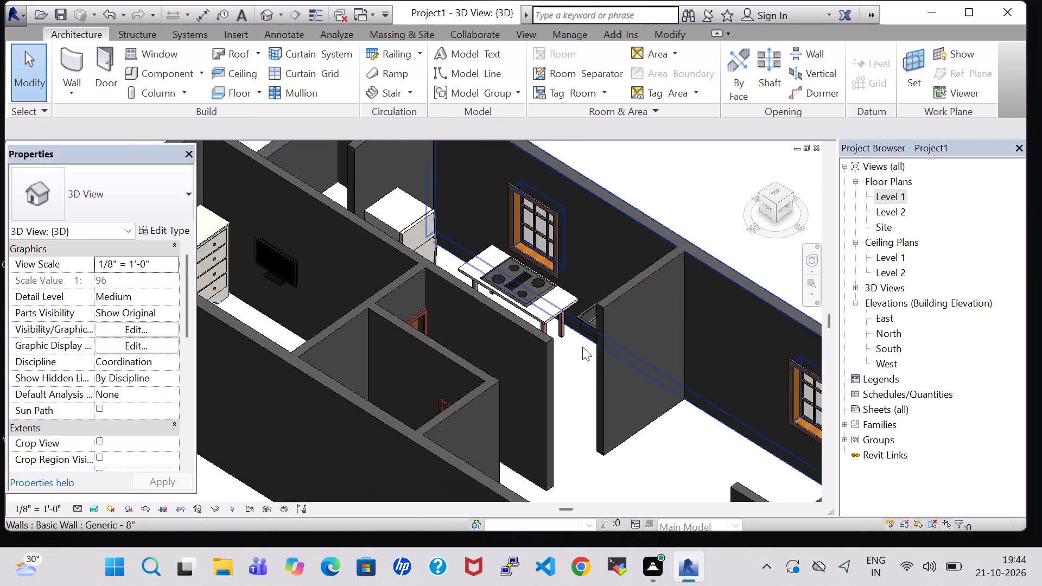
pyautogui.scroll(4, 571, 334)
pyautogui.keyDown('shift'); pyautogui.middleClick(572, 389); pyautogui.keyUp('shift')
pyautogui.keyDown('shift'); pyautogui.middleClick(572, 389); pyautogui.keyUp('shift')
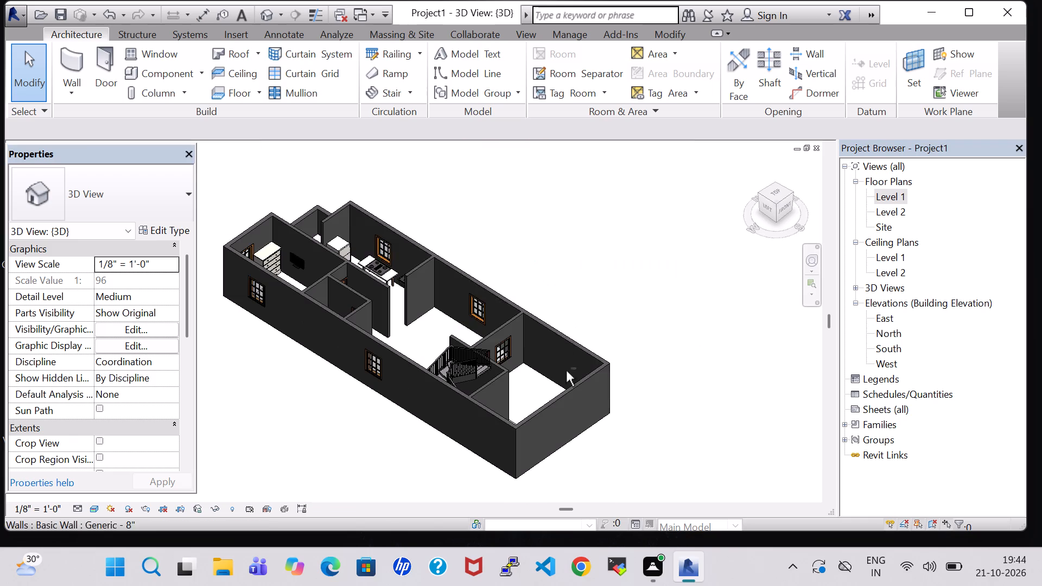
pyautogui.keyDown('shift'); pyautogui.scroll(1, 562, 335); pyautogui.keyUp('shift')
pyautogui.scroll(9, 556, 277)
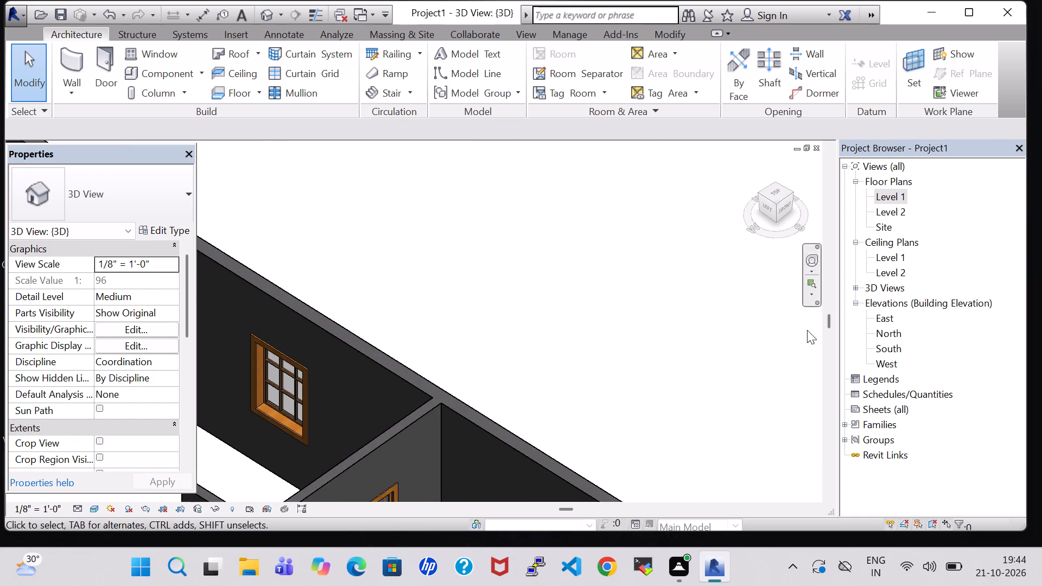
pyautogui.scroll(1, 789, 326)
pyautogui.moveTo(364, 271); pyautogui.dragTo(863, 295, button='middle')
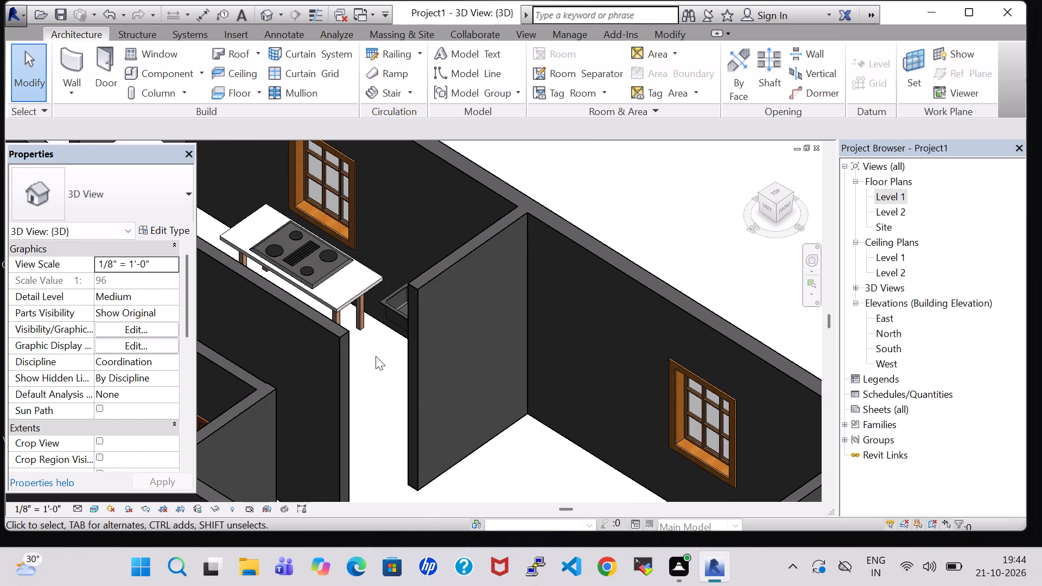
pyautogui.keyDown('shift'); pyautogui.moveTo(376, 365); pyautogui.dragTo(385, 302, button='middle'); pyautogui.keyUp('shift')
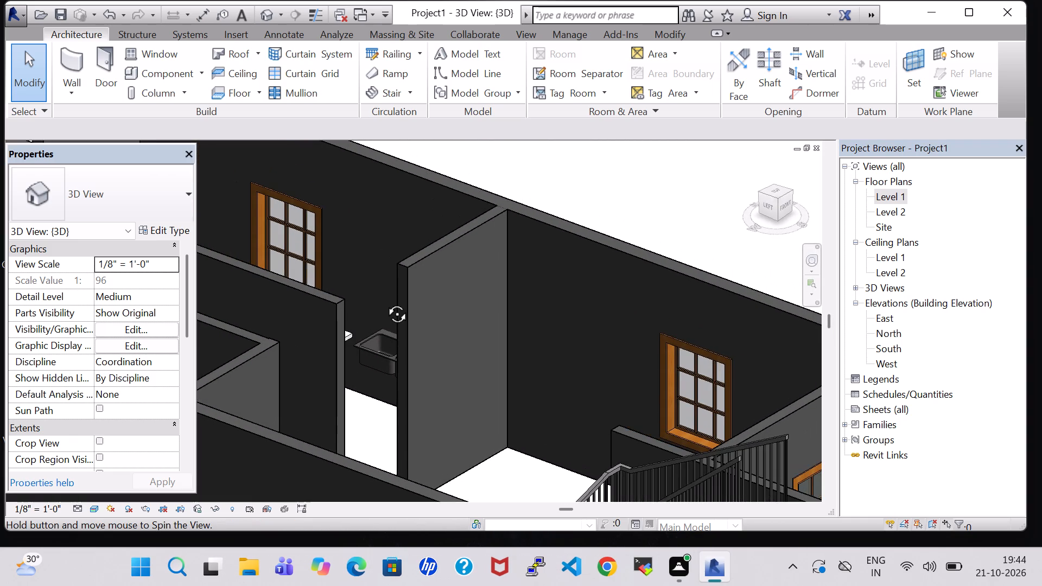
pyautogui.keyDown('shift'); pyautogui.moveTo(385, 302); pyautogui.dragTo(332, 340, button='middle'); pyautogui.keyUp('shift')
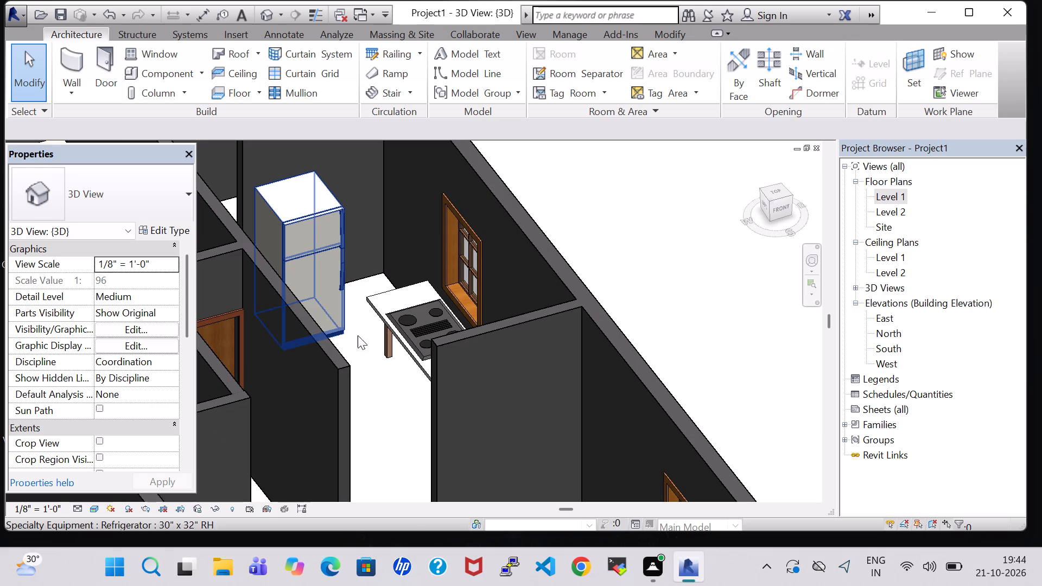
pyautogui.keyDown('shift'); pyautogui.moveTo(371, 337); pyautogui.dragTo(344, 343, button='middle'); pyautogui.keyUp('shift')
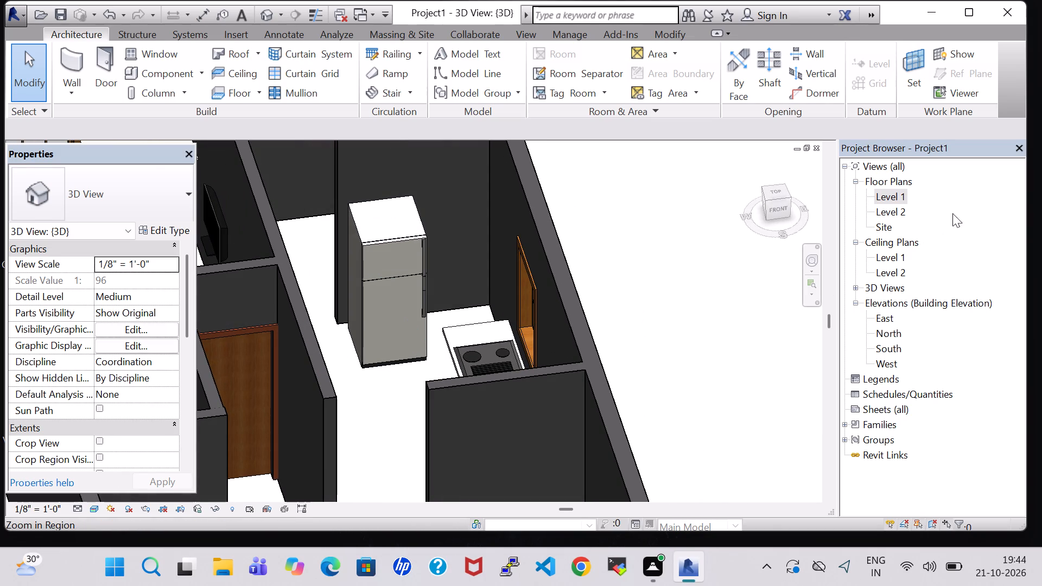
# In the Level 1 floor plan, load the Washer family from the library's Specialty Equipment, Domestic folder for component placement.
pyautogui.doubleClick(893, 196)
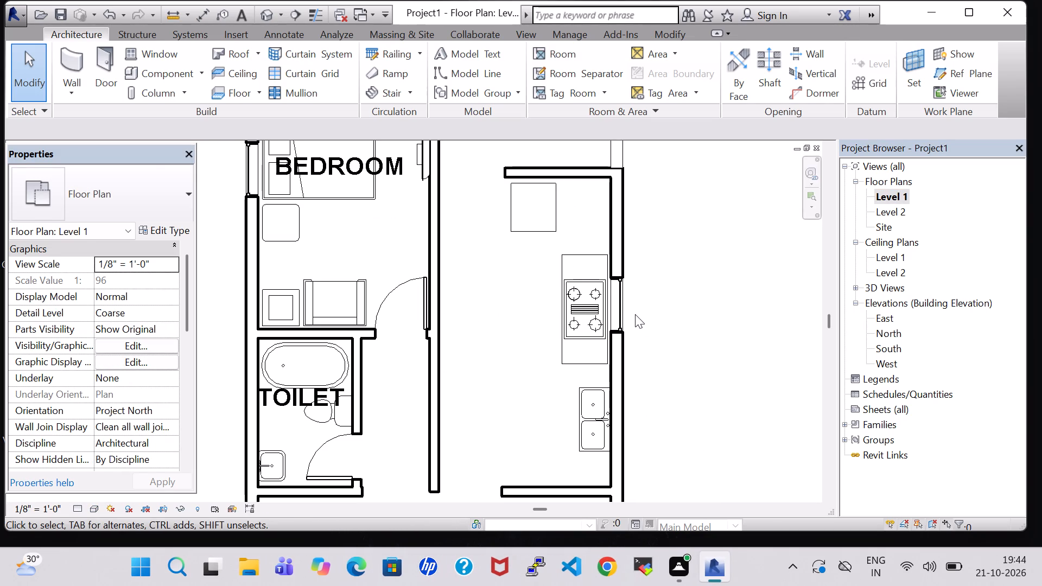
pyautogui.scroll(-3, 635, 316)
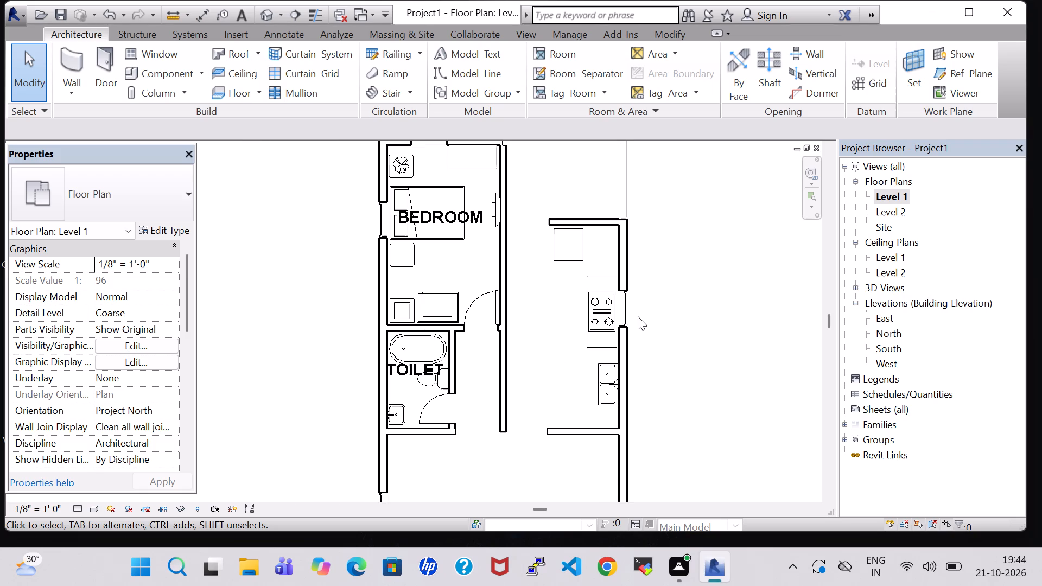
pyautogui.middleClick(677, 302)
pyautogui.moveTo(679, 307); pyautogui.dragTo(689, 373, button='middle')
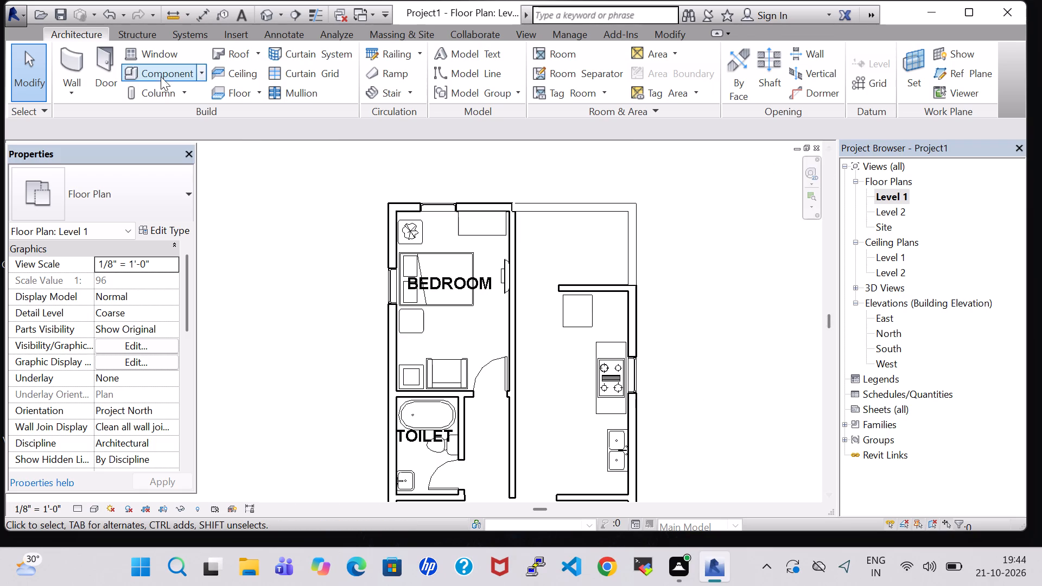
pyautogui.click(167, 77)
pyautogui.click(668, 91)
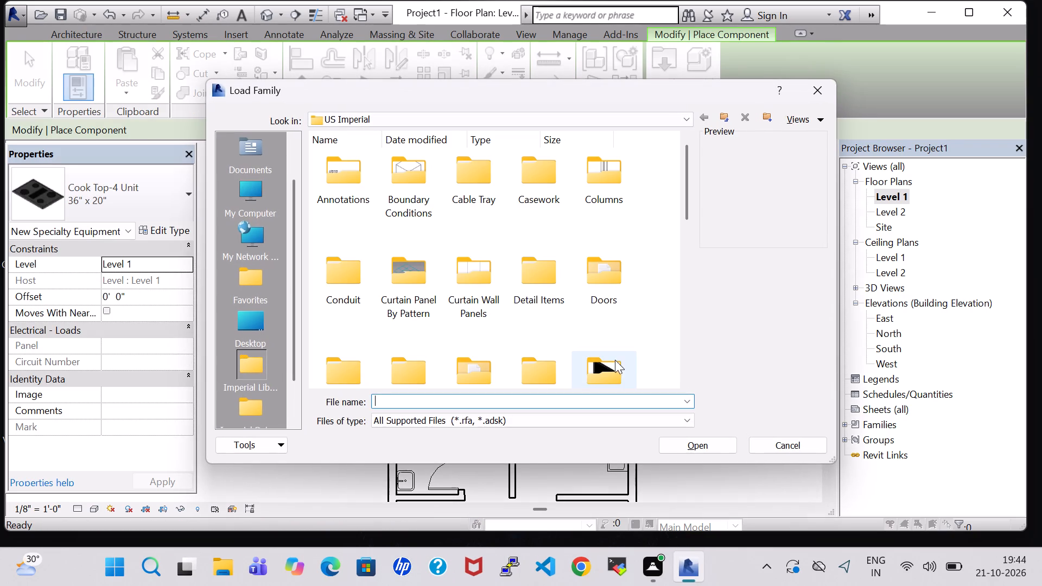
pyautogui.click(626, 365)
pyautogui.press('s')
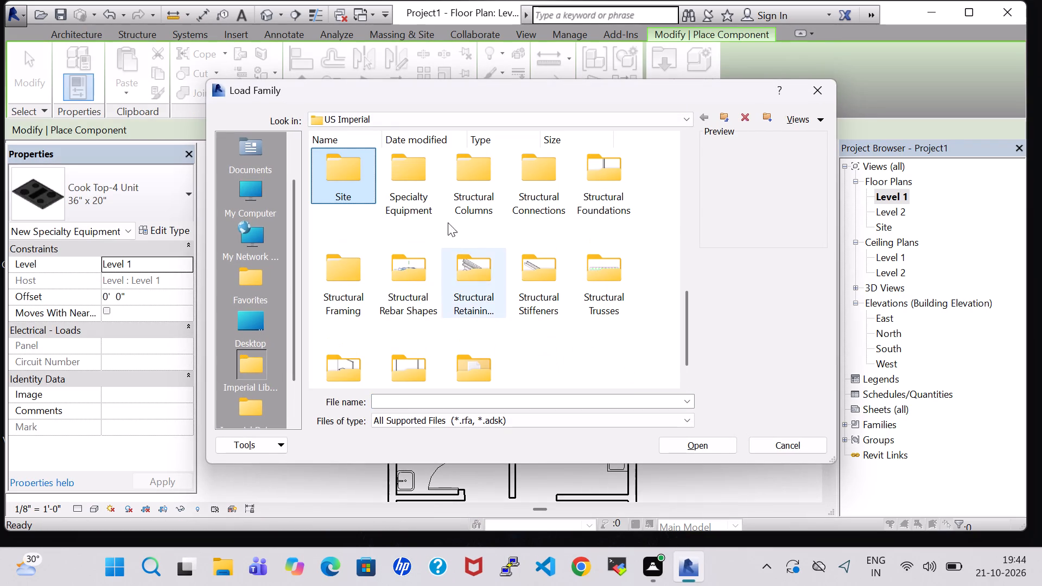
pyautogui.doubleClick(392, 198)
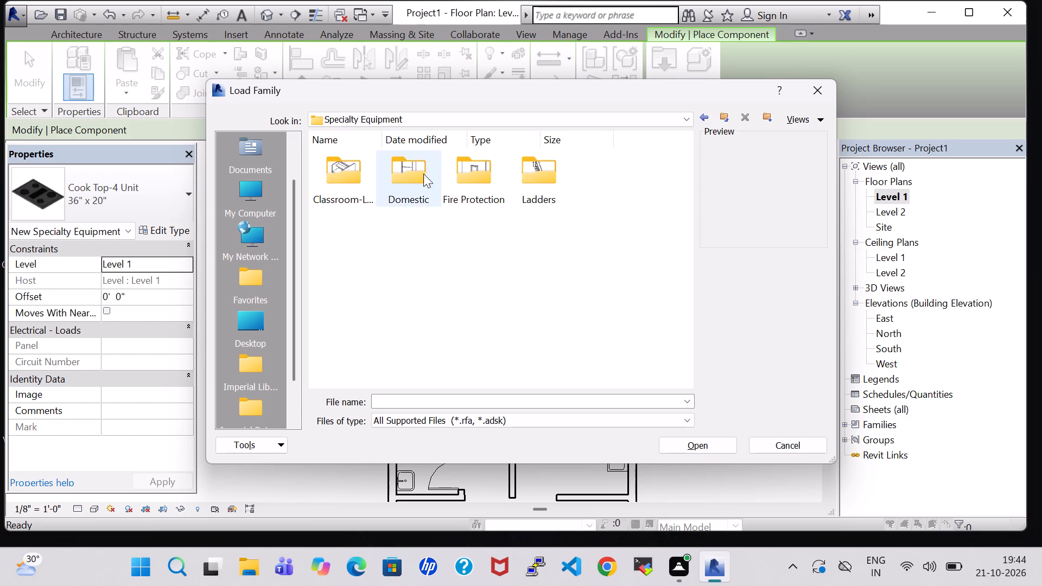
pyautogui.doubleClick(418, 174)
pyautogui.scroll(-1, 497, 260)
pyautogui.click(544, 336)
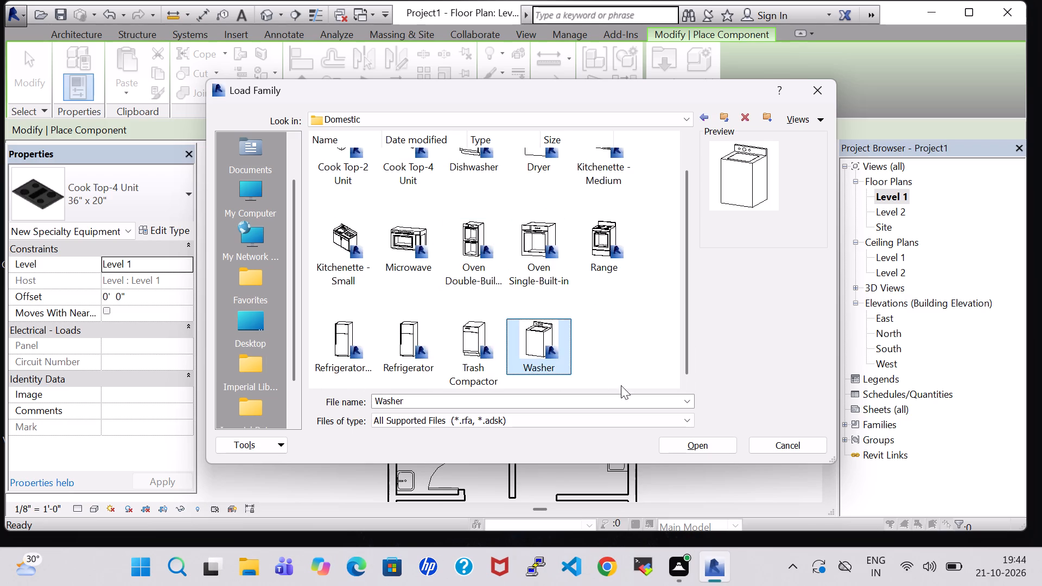
pyautogui.click(681, 443)
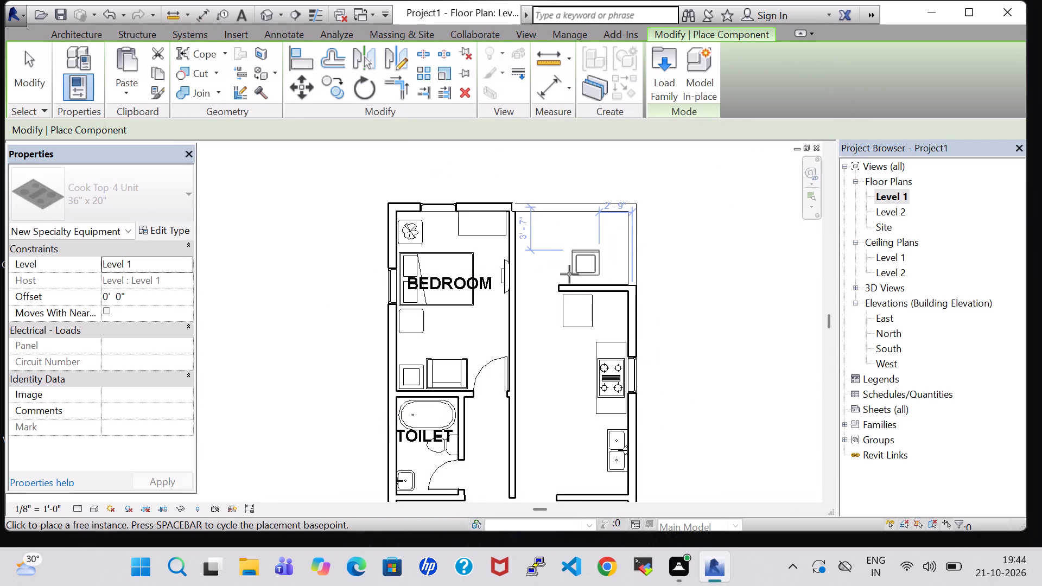
# Place the 27" x 25" x 35" washer in the wash area near the east wall, back facing west, about 7'-3" from the bedroom's east wall.
pyautogui.press('space')
pyautogui.press('space')
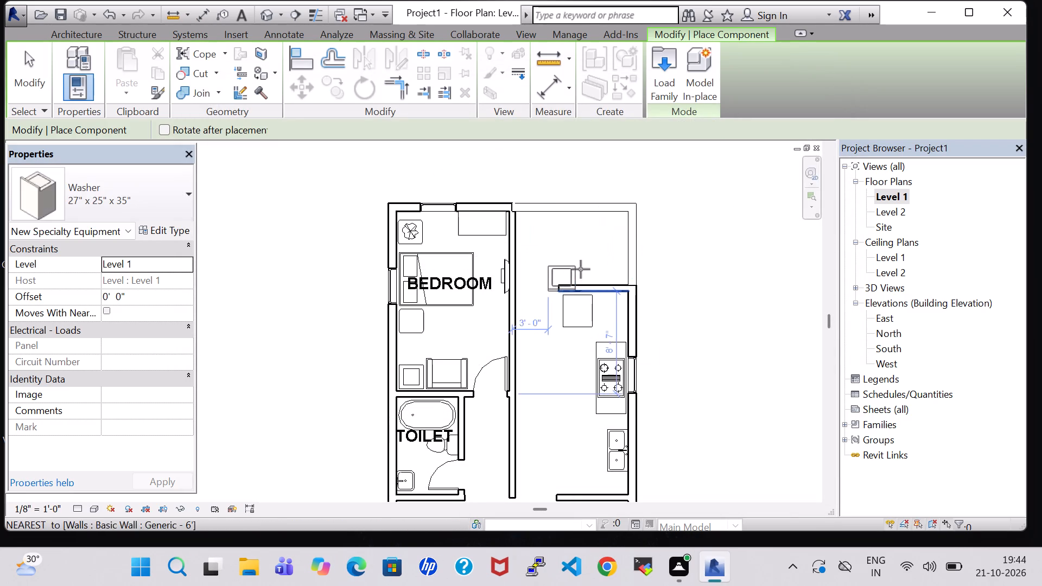
pyautogui.press('space')
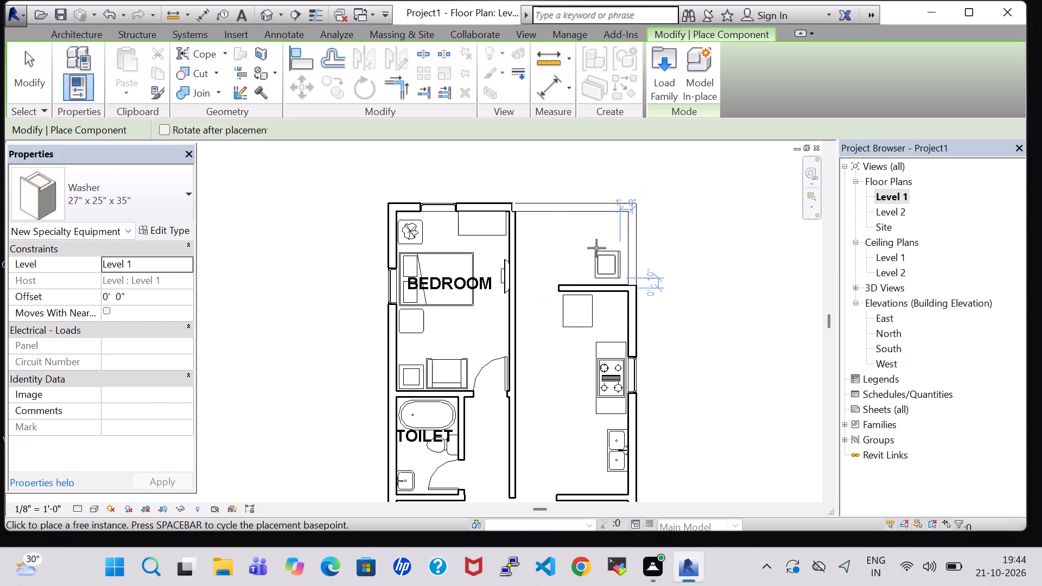
pyautogui.press('space')
pyautogui.press('space')
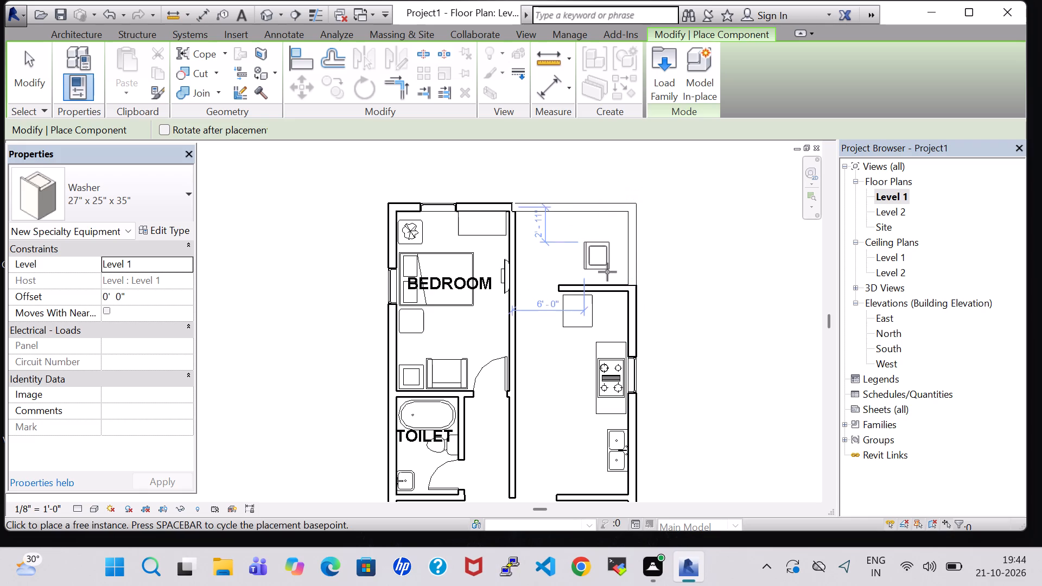
pyautogui.scroll(5, 607, 272)
pyautogui.click(639, 280)
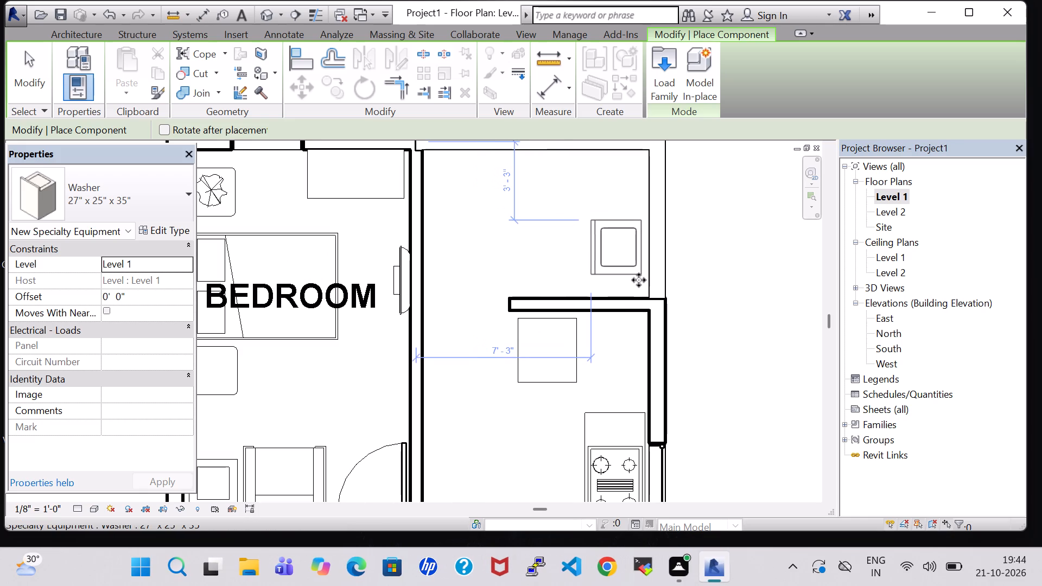
pyautogui.press('Escape')
pyautogui.press('Escape')
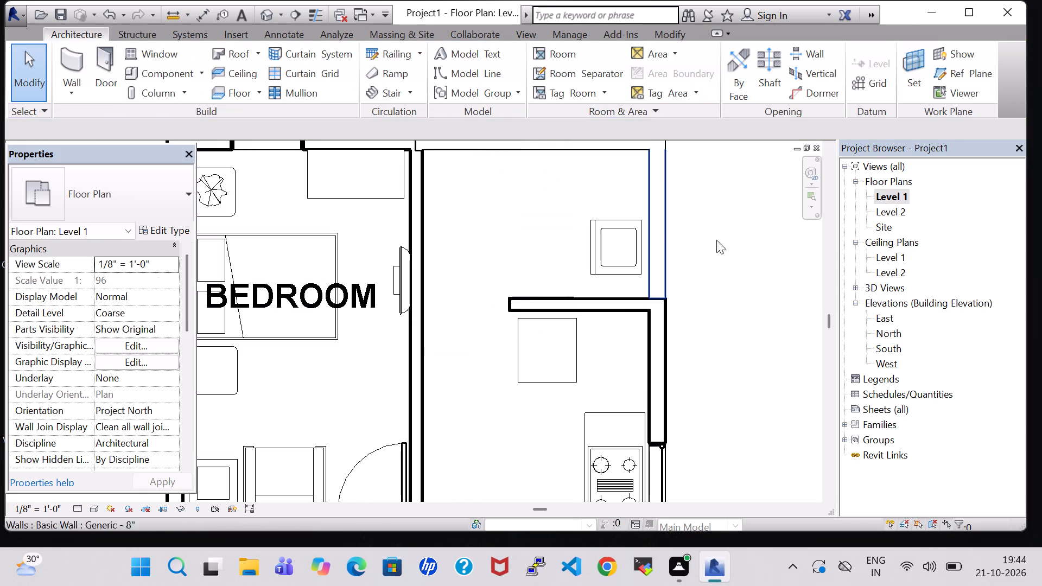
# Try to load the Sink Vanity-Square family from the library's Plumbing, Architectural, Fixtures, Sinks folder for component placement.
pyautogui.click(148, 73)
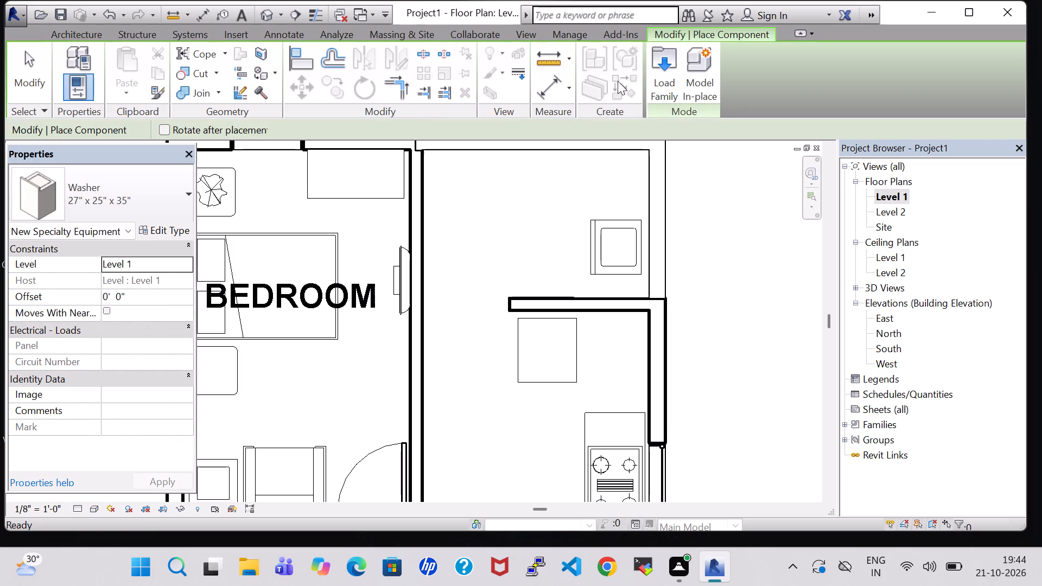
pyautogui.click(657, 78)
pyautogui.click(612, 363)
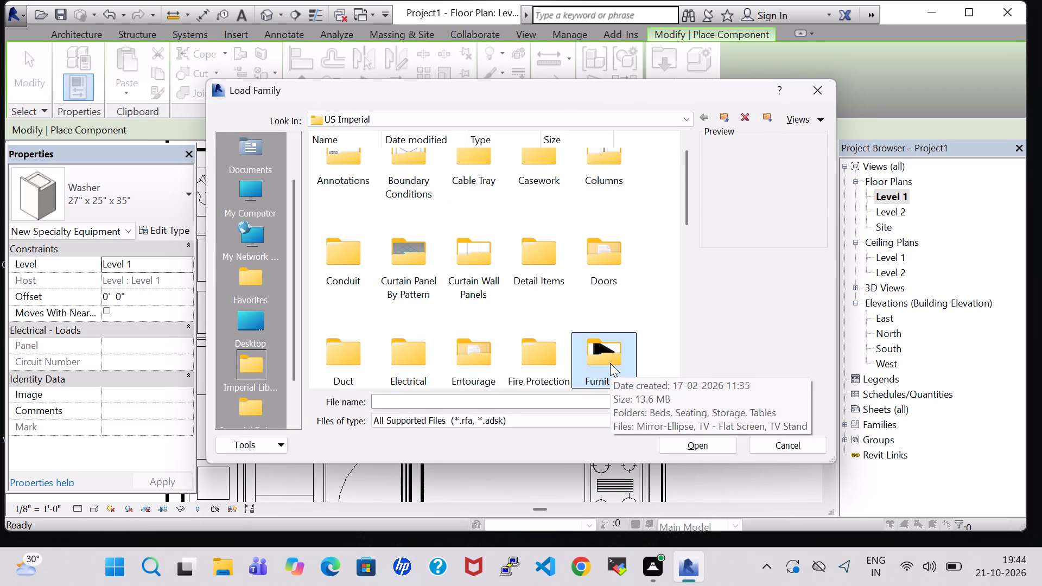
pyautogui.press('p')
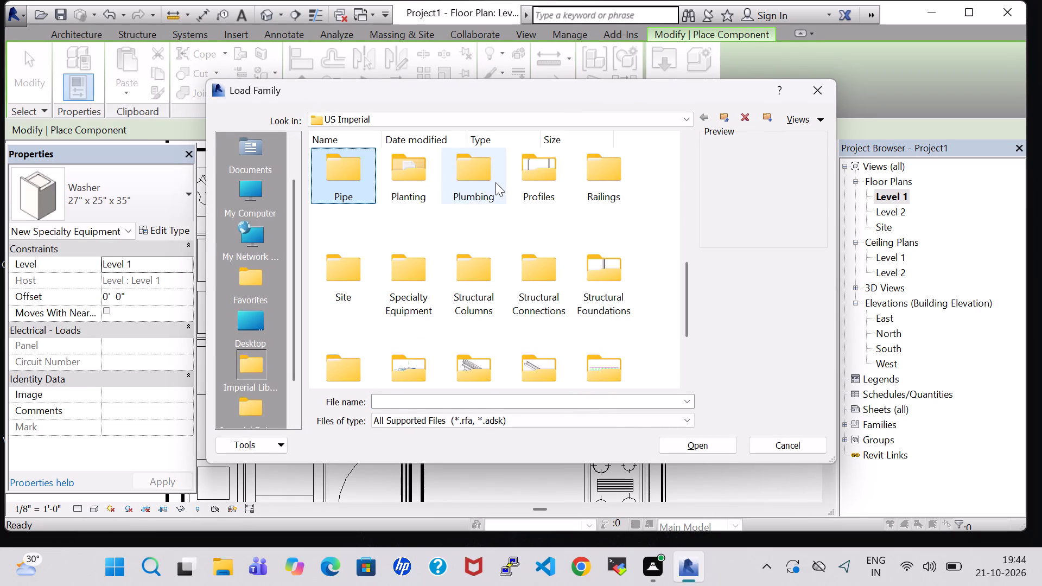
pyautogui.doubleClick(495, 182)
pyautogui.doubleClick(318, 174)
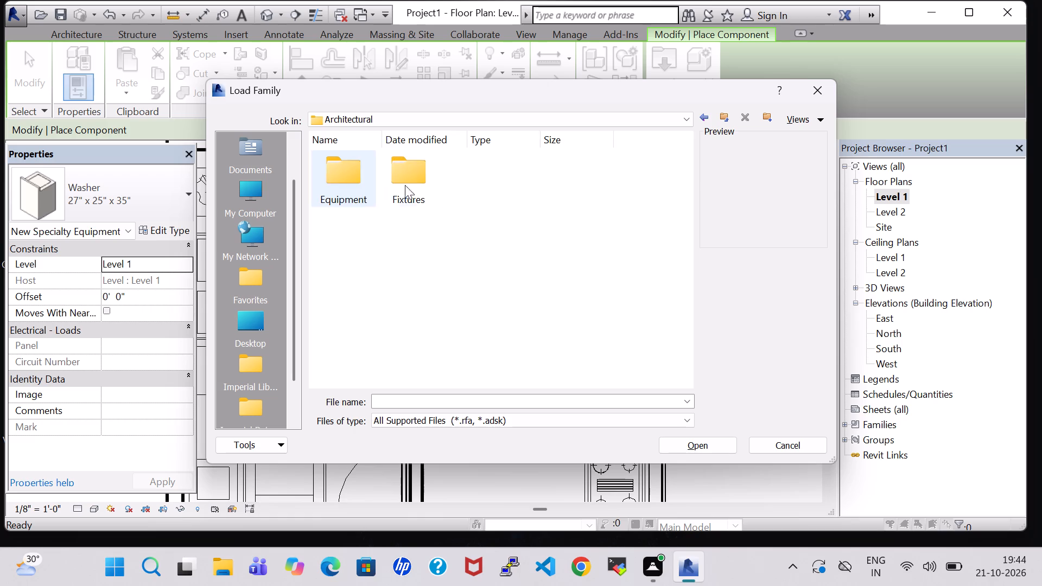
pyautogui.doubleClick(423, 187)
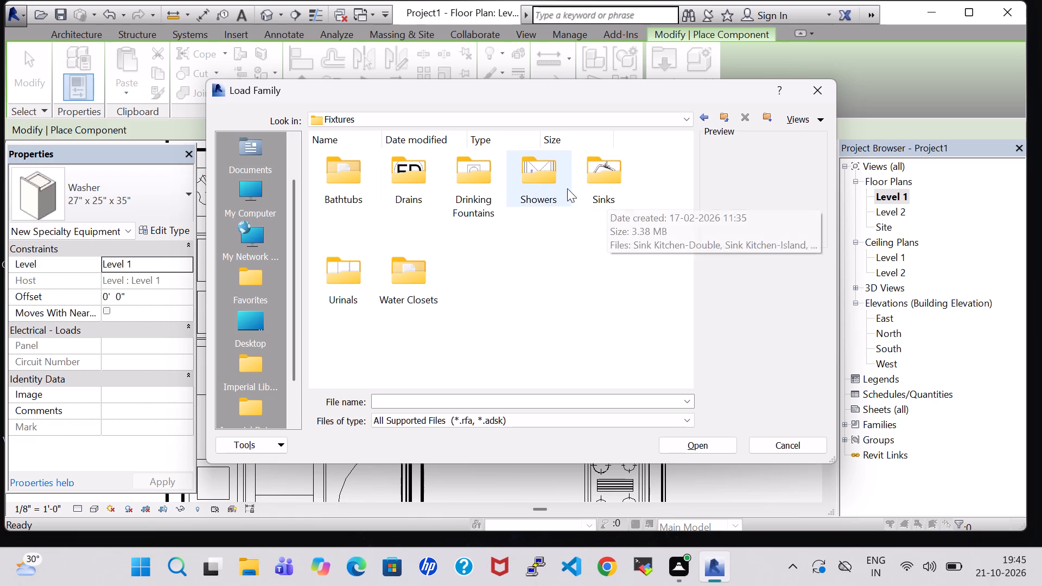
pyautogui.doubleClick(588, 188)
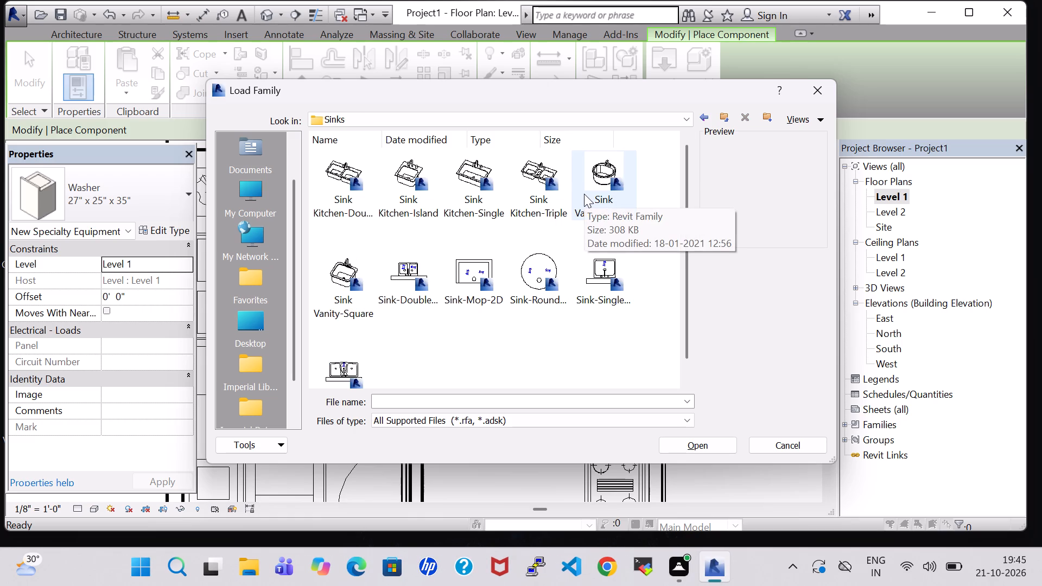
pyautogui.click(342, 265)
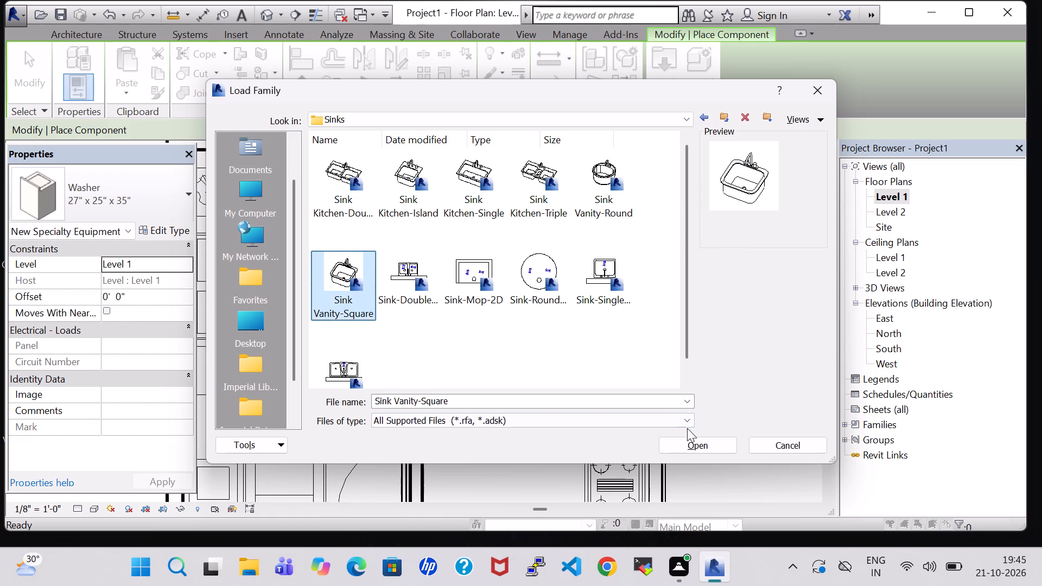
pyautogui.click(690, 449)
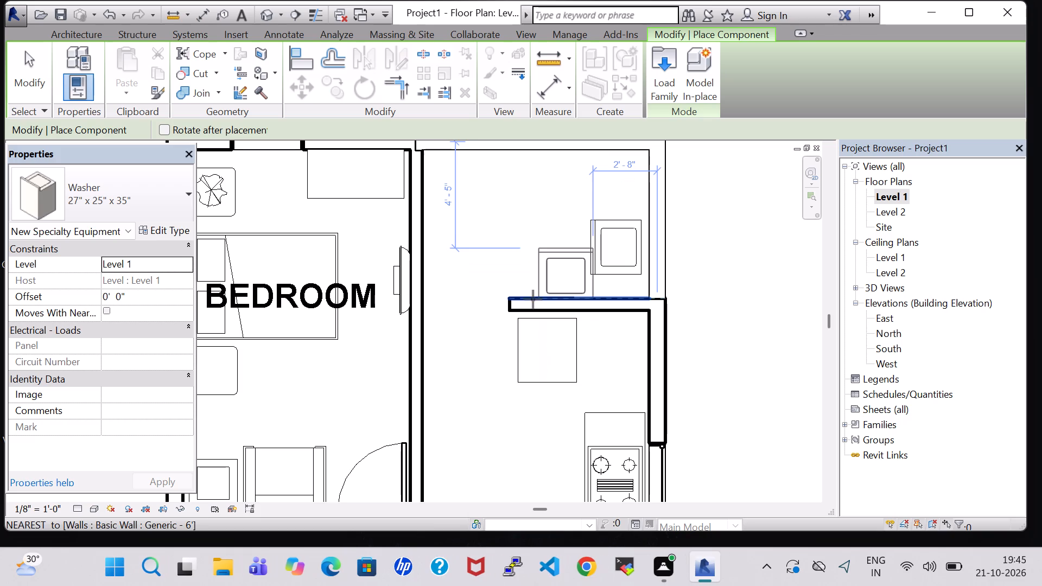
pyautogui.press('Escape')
# Create a similar 20" x 18" vanity sink from the toilet's and place it facing north against the wash area's south wall, west of the washer.
pyautogui.scroll(-3, 471, 298)
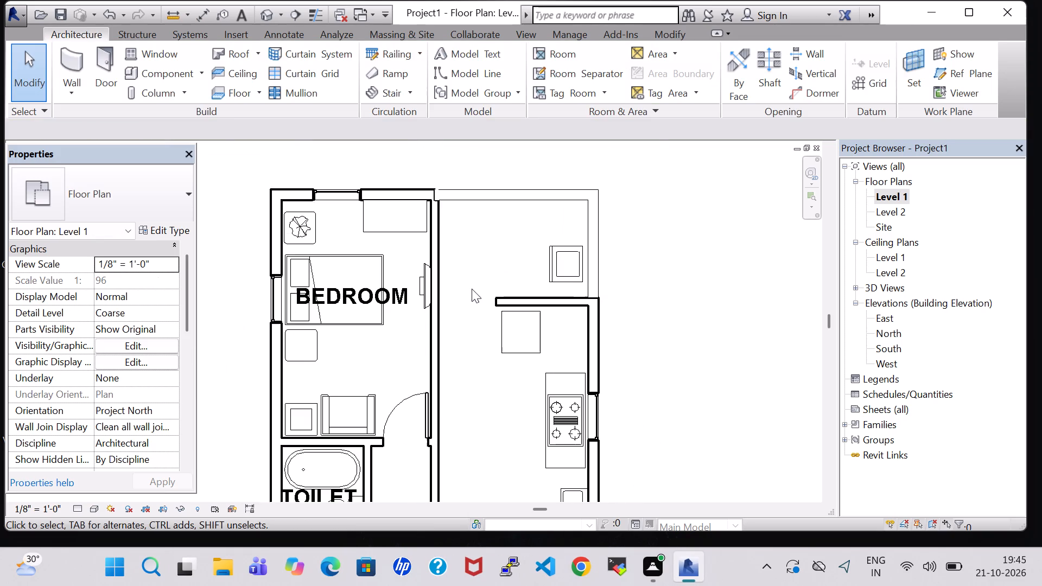
pyautogui.moveTo(477, 334); pyautogui.dragTo(435, 207, button='middle')
pyautogui.click(263, 426)
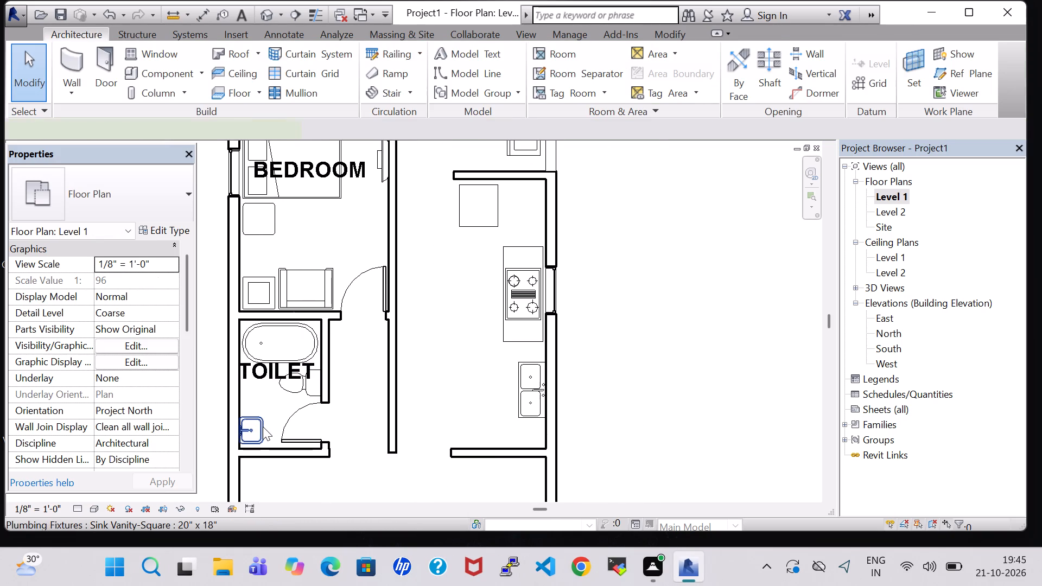
pyautogui.rightClick(263, 426)
pyautogui.click(336, 175)
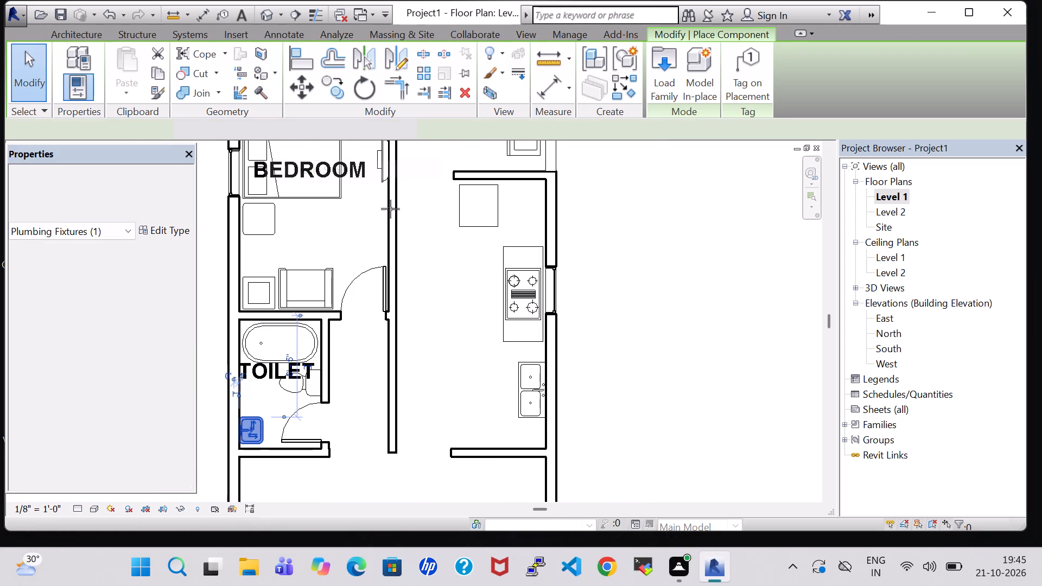
pyautogui.moveTo(433, 228); pyautogui.dragTo(435, 319, button='middle')
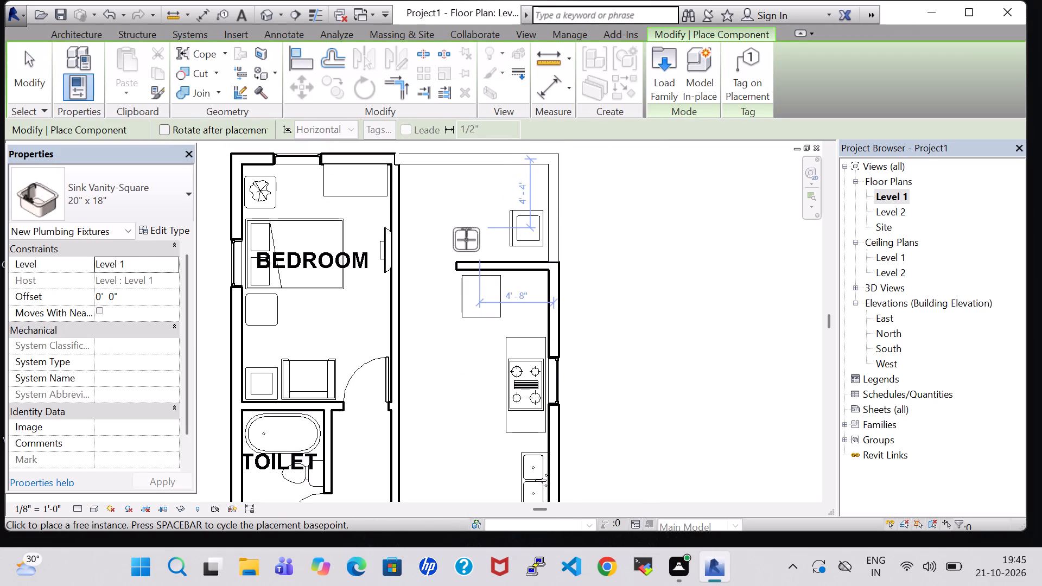
pyautogui.press('space')
pyautogui.press('space')
pyautogui.scroll(6, 466, 240)
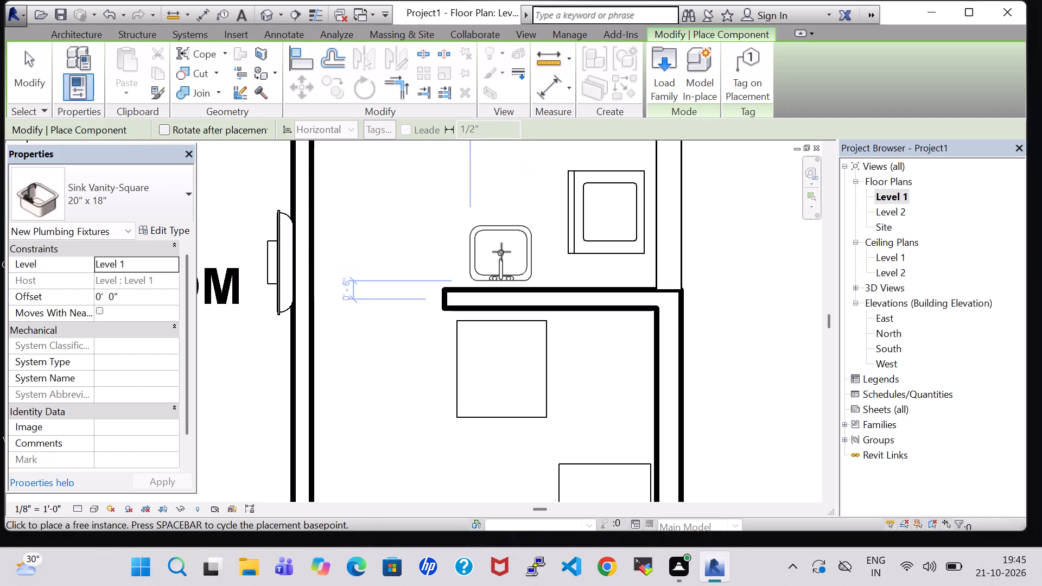
pyautogui.click(488, 266)
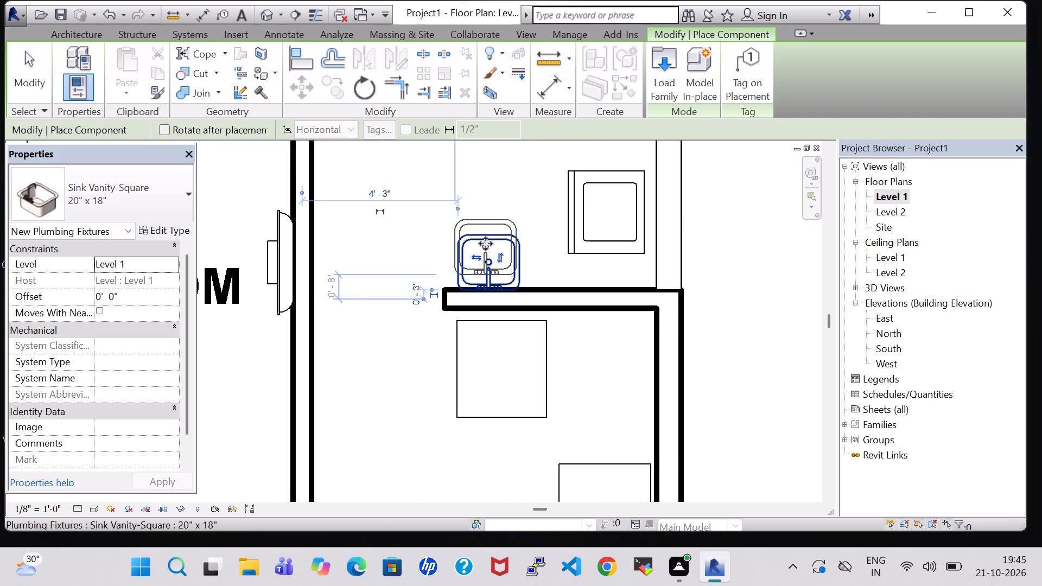
pyautogui.press('Escape')
pyautogui.press('Escape')
# In the top 3D view, create a similar floor drain from the toilet's and place it on the Level 1 work plane just north of the washer.
pyautogui.scroll(-2, 500, 213)
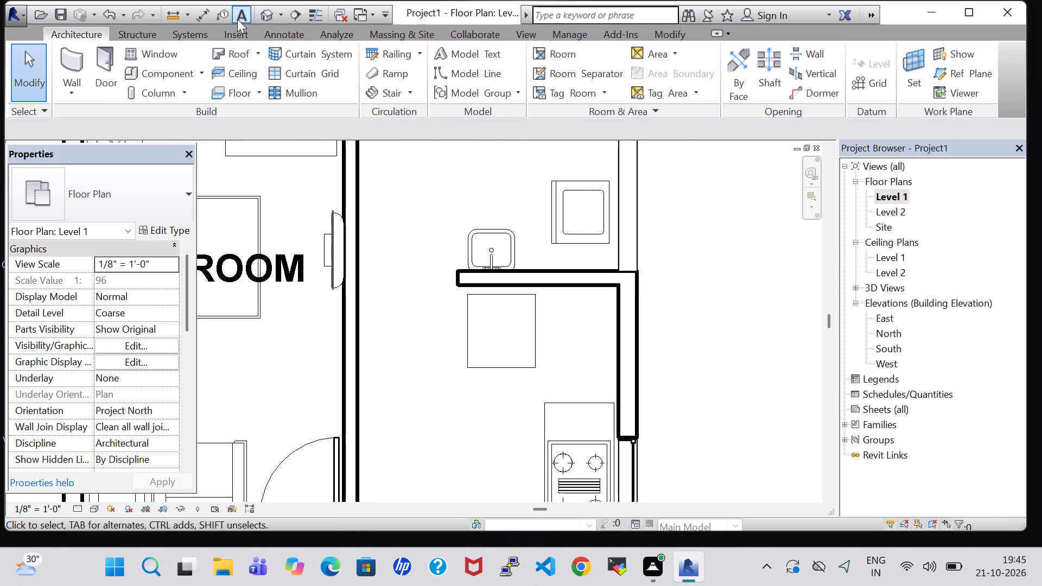
pyautogui.click(264, 19)
pyautogui.scroll(-2, 417, 238)
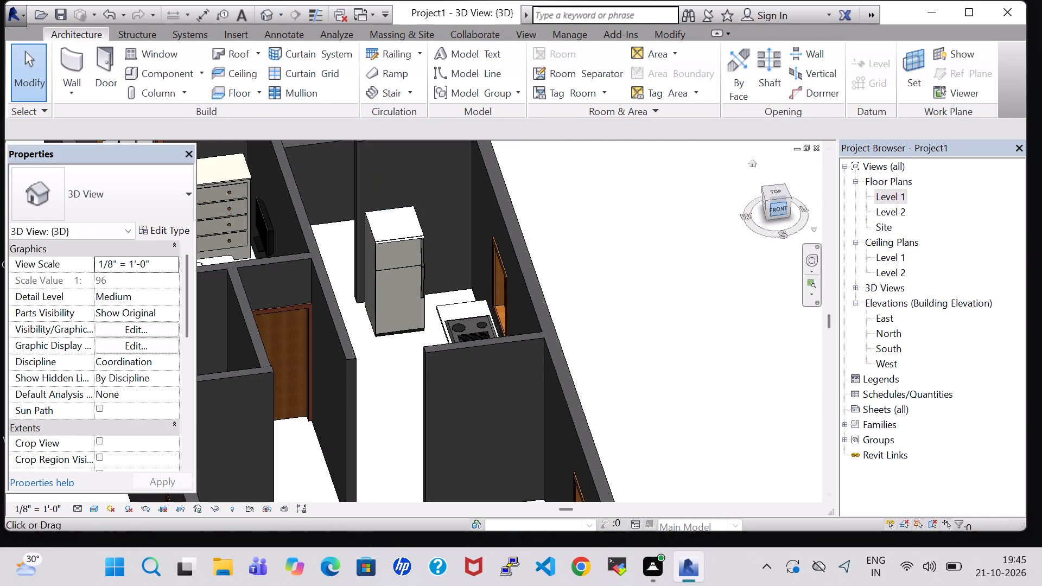
pyautogui.click(772, 190)
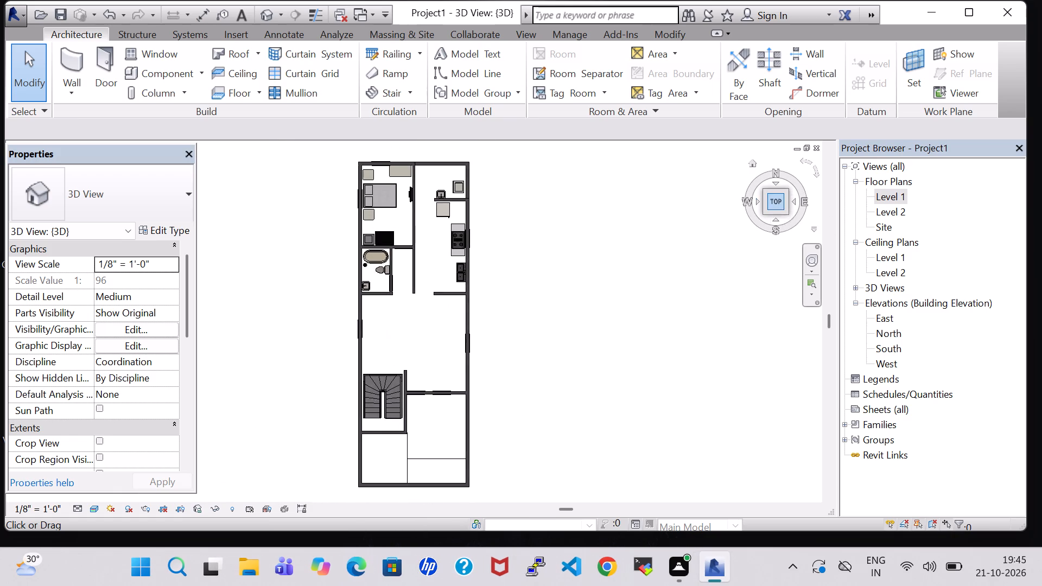
pyautogui.scroll(4, 548, 223)
pyautogui.moveTo(452, 285); pyautogui.dragTo(655, 295, button='middle')
pyautogui.scroll(4, 531, 330)
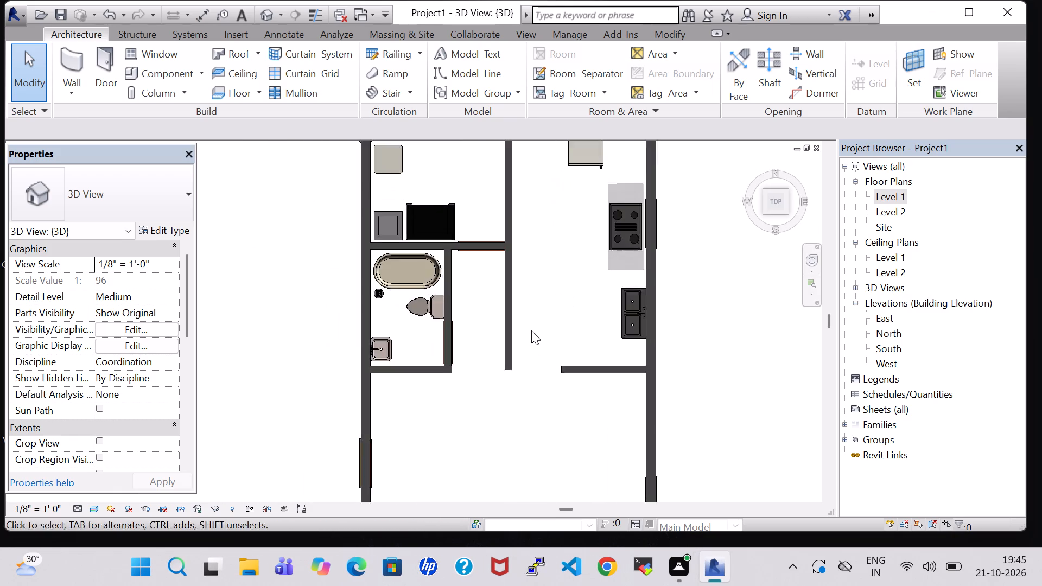
pyautogui.scroll(2, 531, 330)
pyautogui.click(297, 275)
pyautogui.rightClick(297, 275)
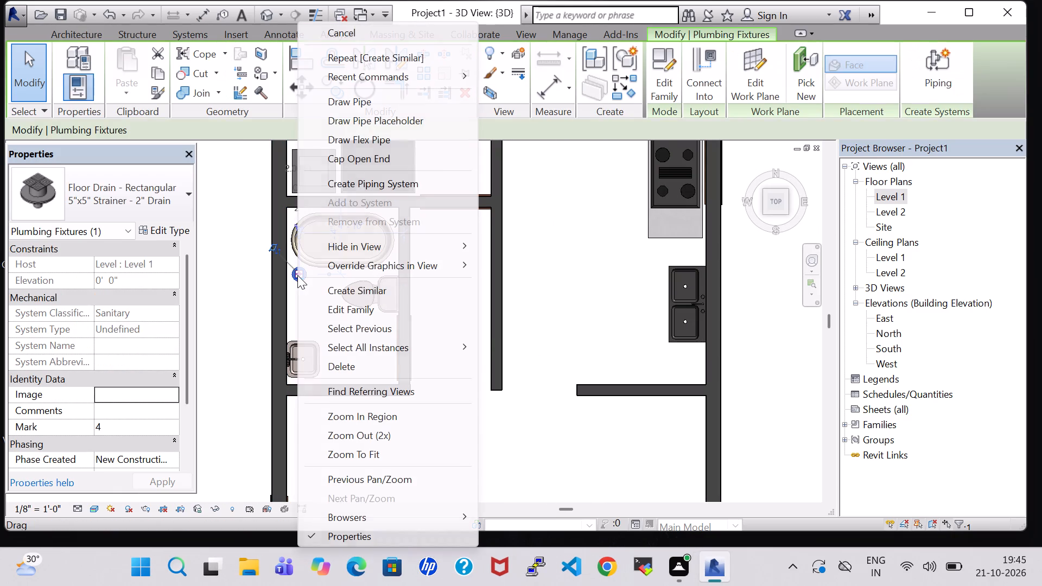
pyautogui.click(361, 286)
pyautogui.moveTo(559, 257); pyautogui.dragTo(539, 360, button='middle')
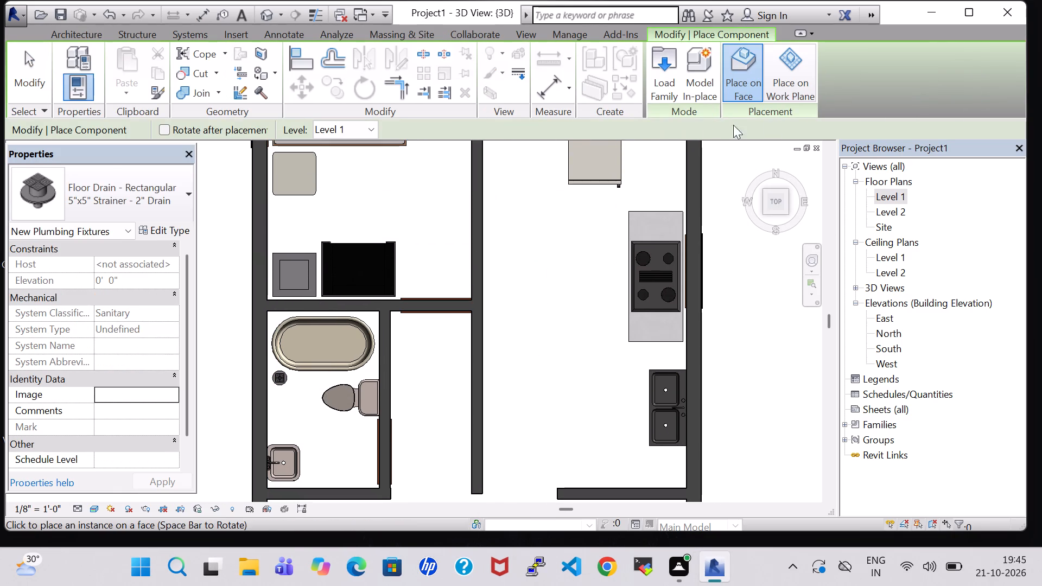
pyautogui.click(795, 87)
pyautogui.moveTo(581, 240); pyautogui.dragTo(558, 337, button='middle')
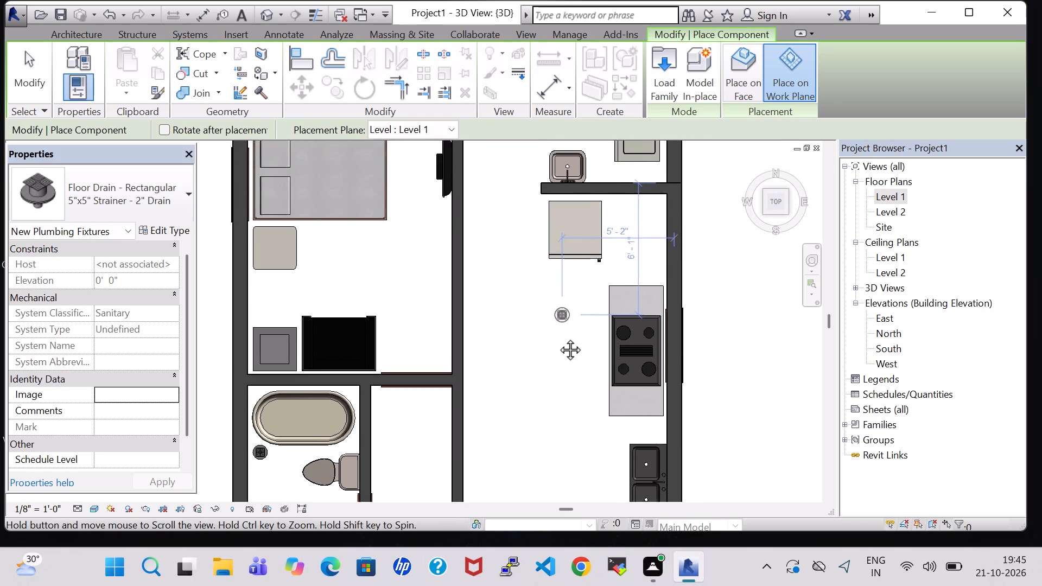
pyautogui.moveTo(558, 337); pyautogui.dragTo(532, 472, button='middle')
pyautogui.scroll(5, 581, 286)
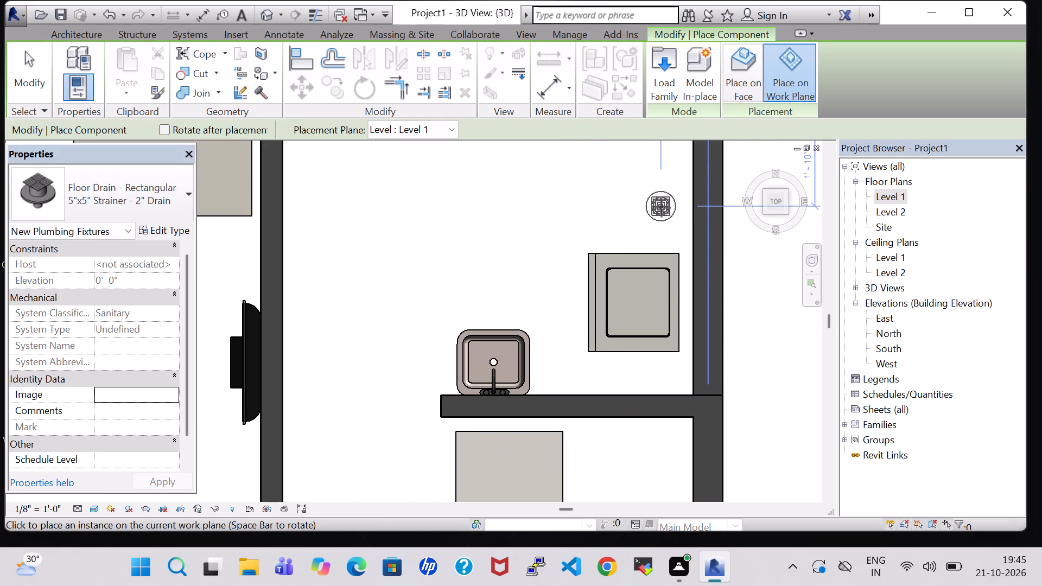
pyautogui.click(662, 208)
pyautogui.press('Escape')
pyautogui.press('Escape')
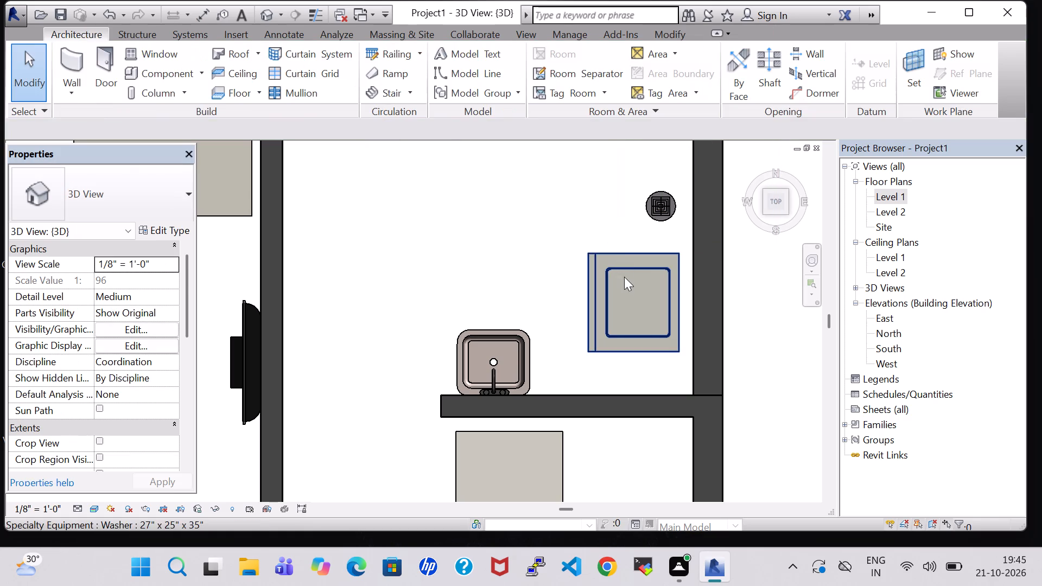
# Nudge the washer two increments east, closer to the wash area's east wall.
pyautogui.click(624, 279)
pyautogui.click(630, 281)
pyautogui.click(650, 258)
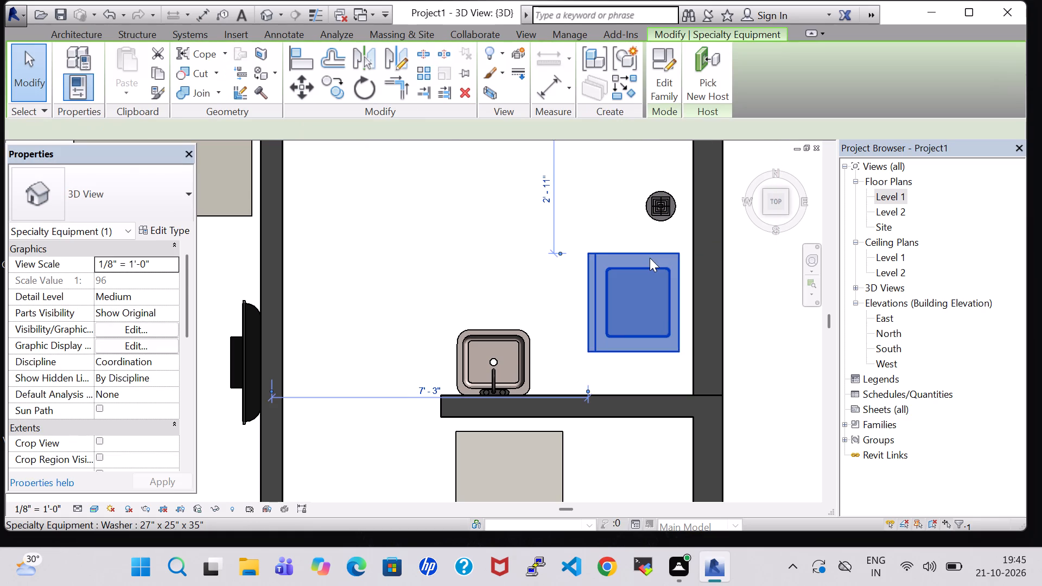
pyautogui.press('Right')
pyautogui.press('Right')
pyautogui.click(549, 160)
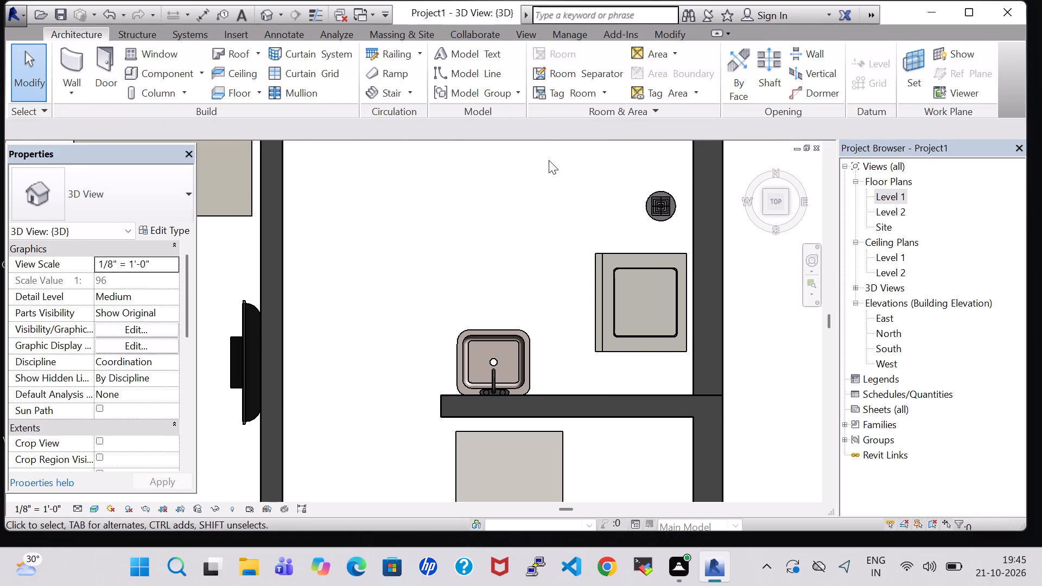
# Return to the Level 1 floor plan and look over the layout of the wash area, kitchen and bedroom.
pyautogui.scroll(-1, 549, 160)
pyautogui.moveTo(549, 160); pyautogui.dragTo(538, 300, button='middle')
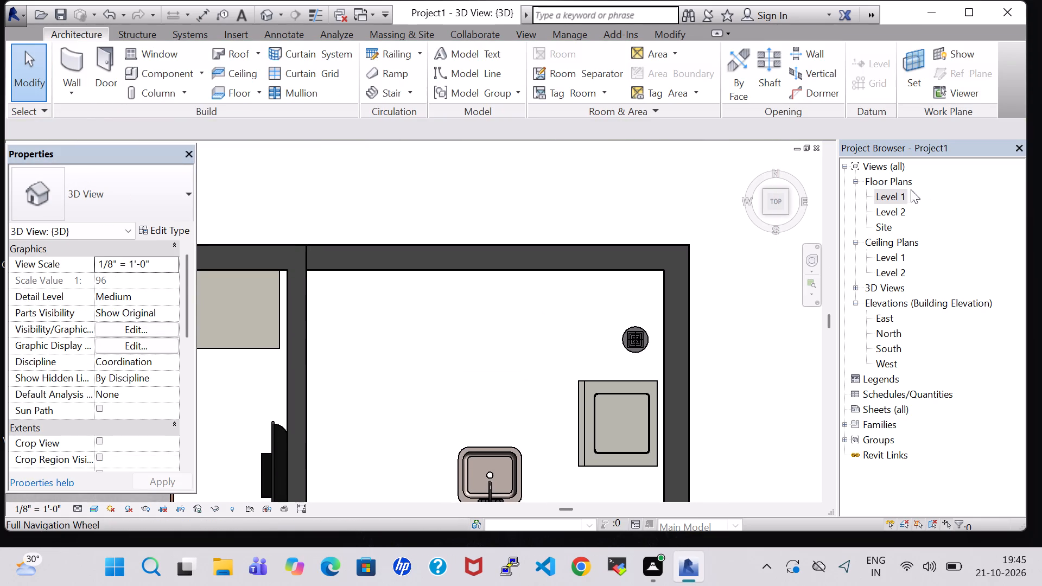
pyautogui.doubleClick(899, 192)
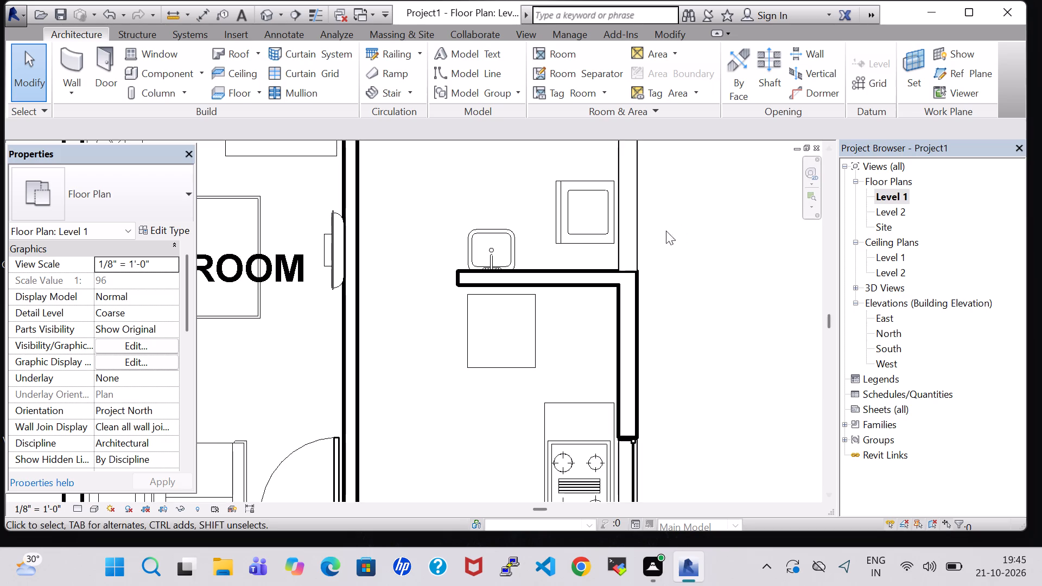
pyautogui.scroll(-3, 636, 245)
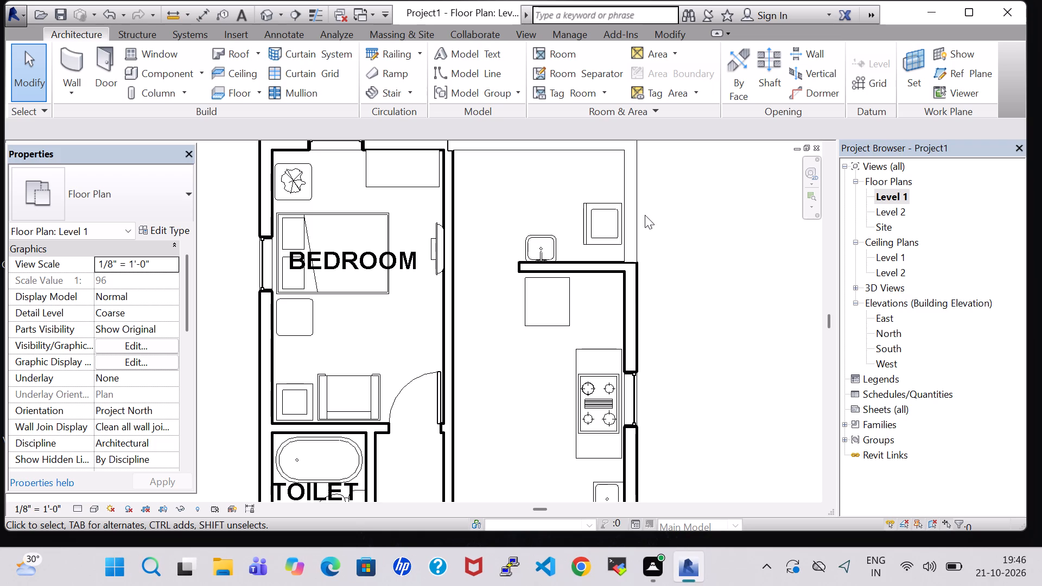
pyautogui.scroll(-1, 679, 234)
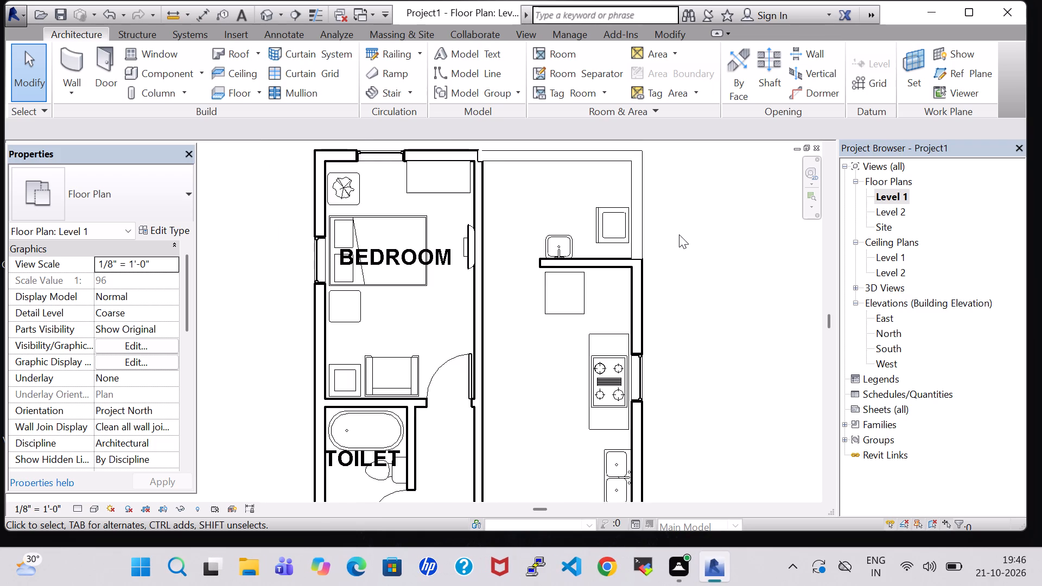
pyautogui.scroll(-1, 679, 234)
pyautogui.middleClick(679, 234)
pyautogui.middleClick(672, 269)
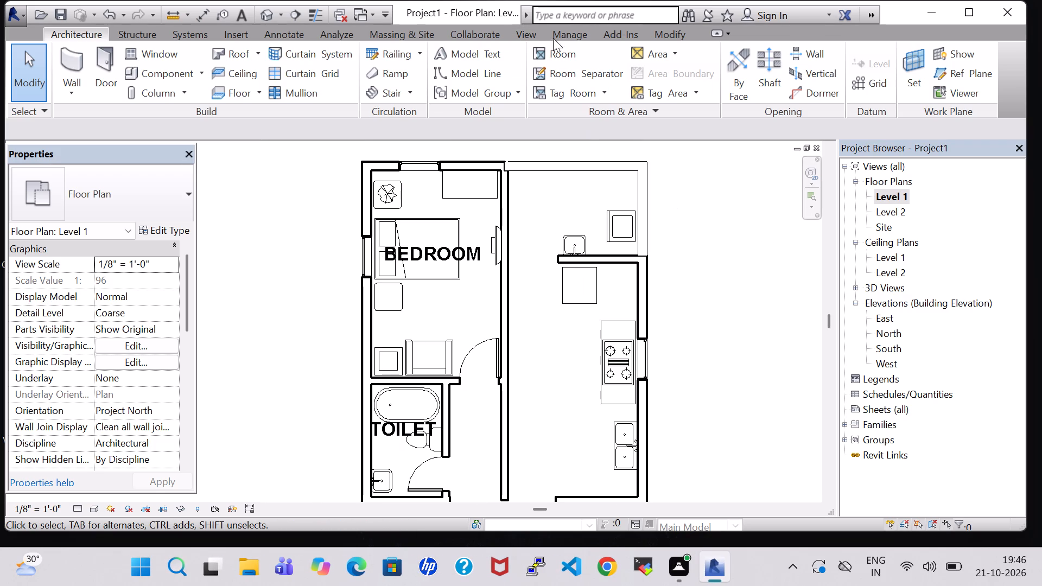
# Place a tagged room in the wash area north of the kitchen and name it OPENAREA.
pyautogui.click(562, 49)
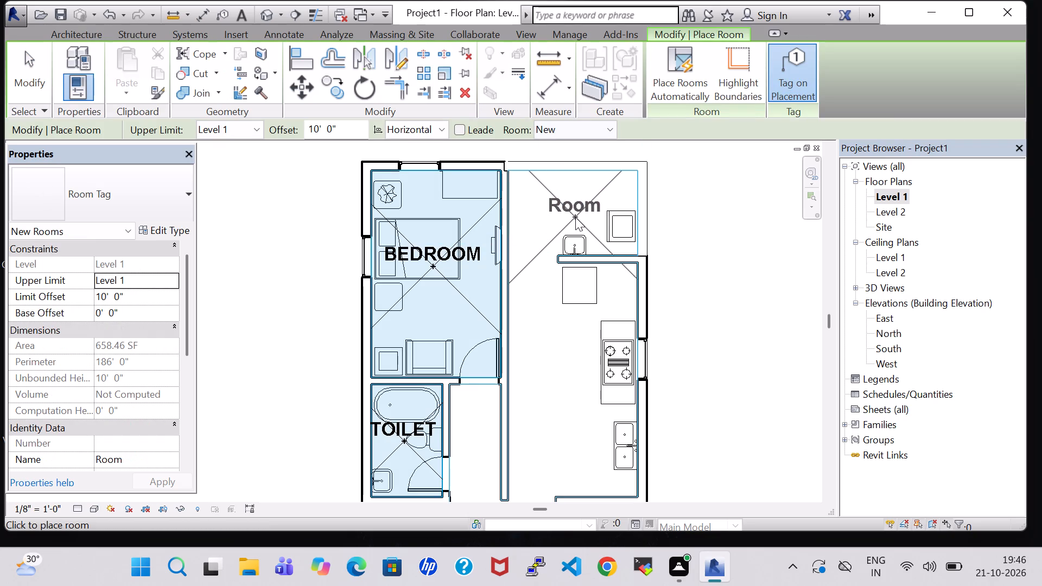
pyautogui.click(575, 218)
pyautogui.press('Escape')
pyautogui.press('Escape')
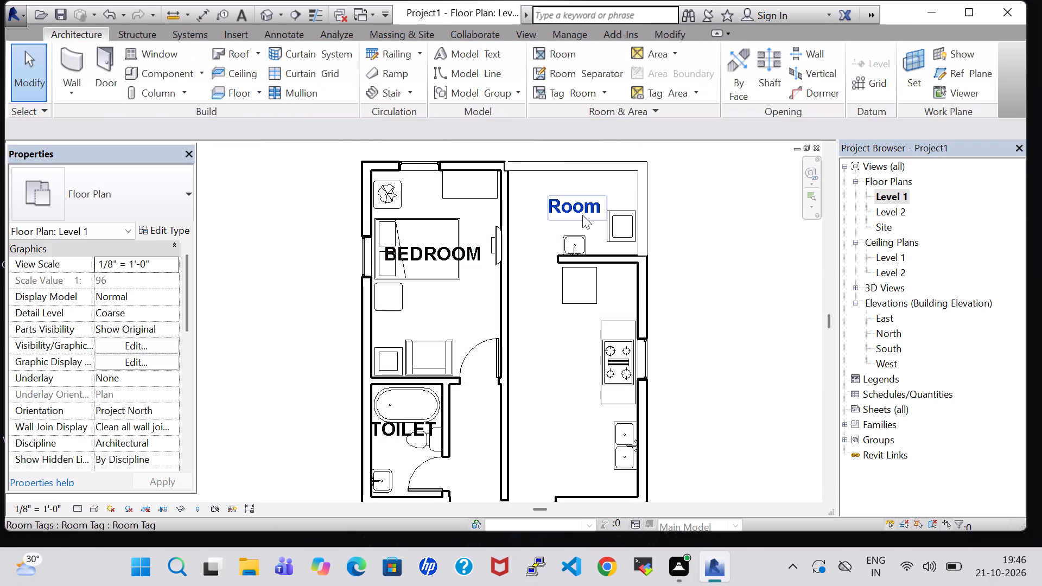
pyautogui.click(582, 215)
pyautogui.click(582, 215)
pyautogui.press('BackSpace')
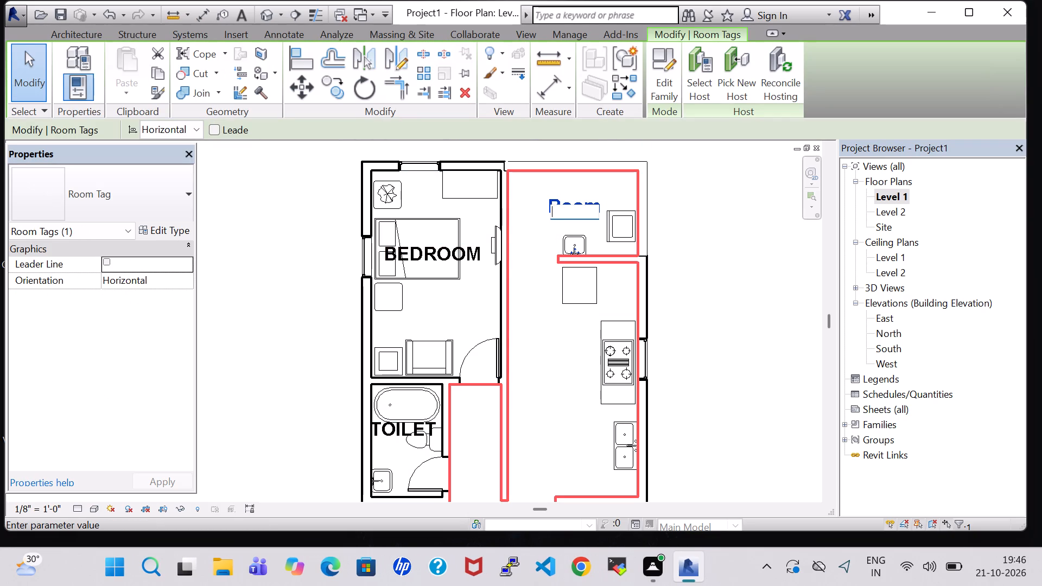
pyautogui.write('OPE')
pyautogui.press('m')
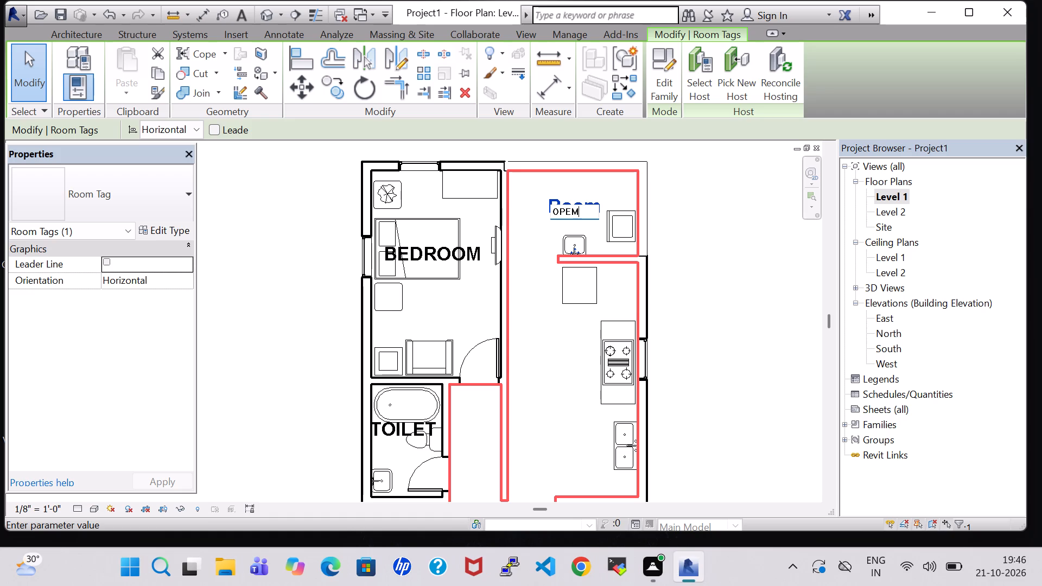
pyautogui.press('BackSpace')
pyautogui.write('NAREA')
pyautogui.press('Return')
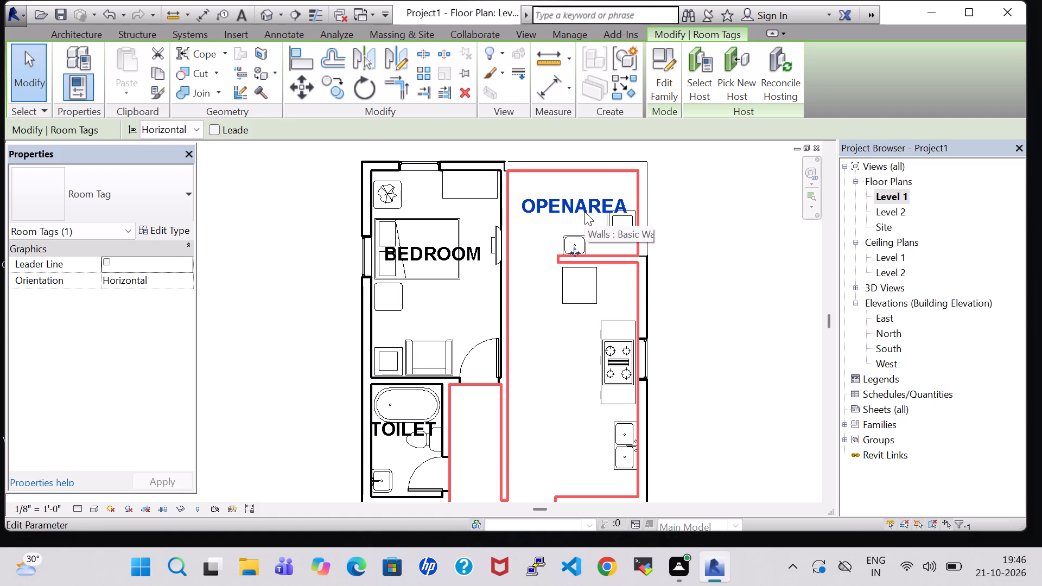
# Look over the kitchen, bedroom, toilet and the area south of them on the Level 1 plan.
pyautogui.scroll(-3, 552, 309)
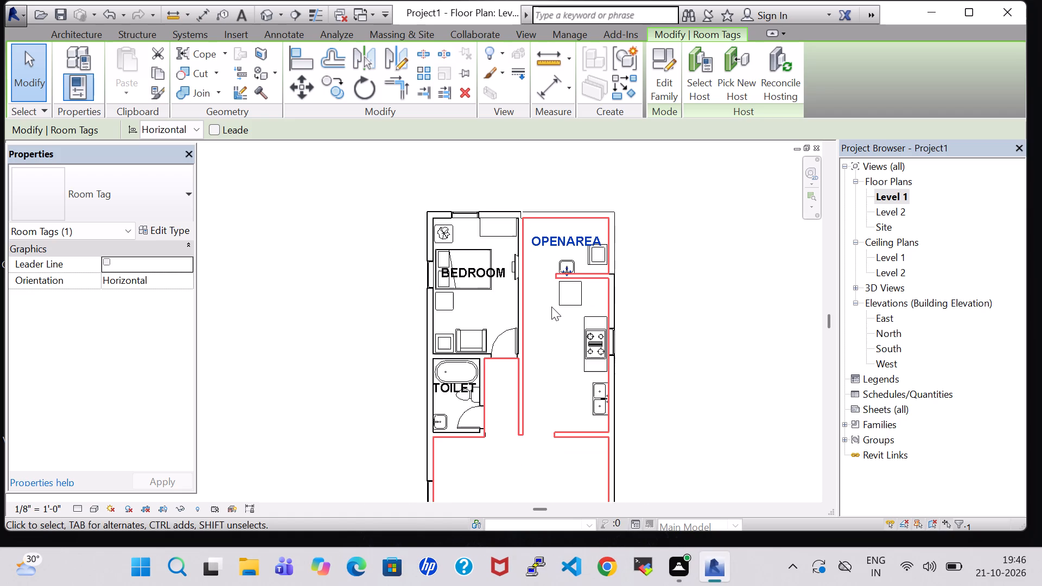
pyautogui.moveTo(551, 307); pyautogui.dragTo(551, 301, button='middle')
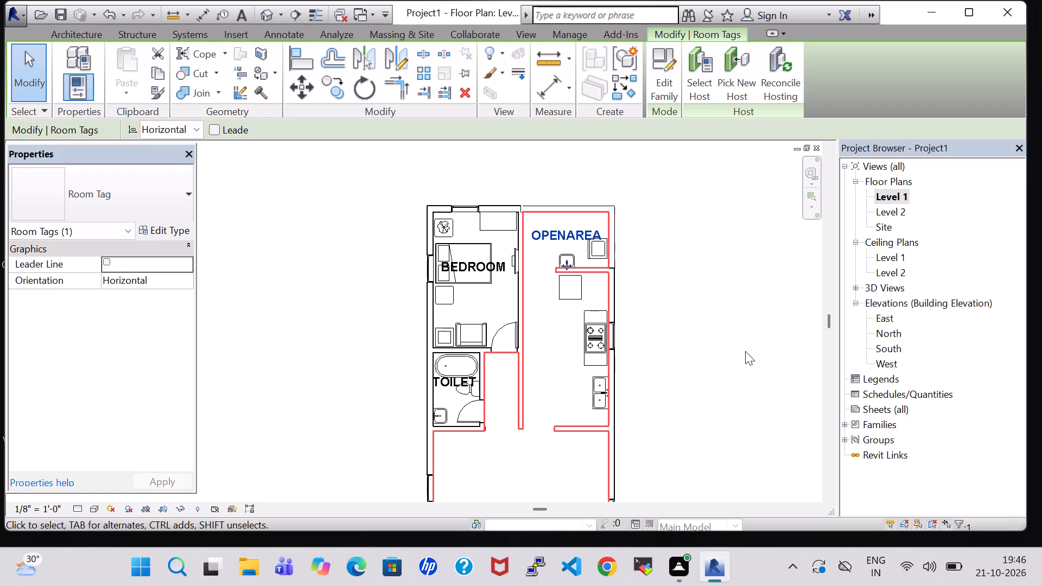
pyautogui.scroll(4, 690, 335)
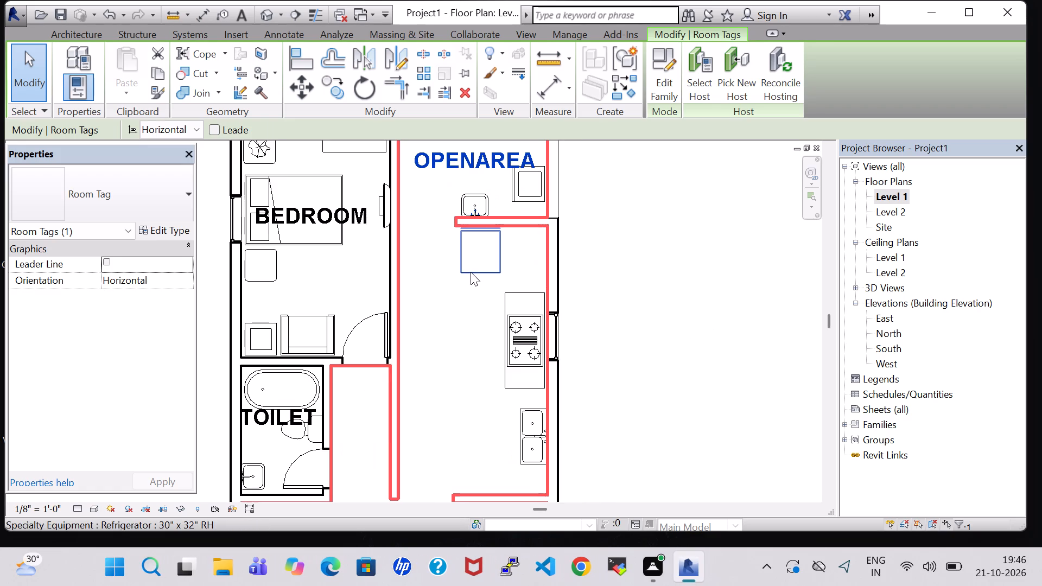
pyautogui.click(471, 272)
pyautogui.click(644, 266)
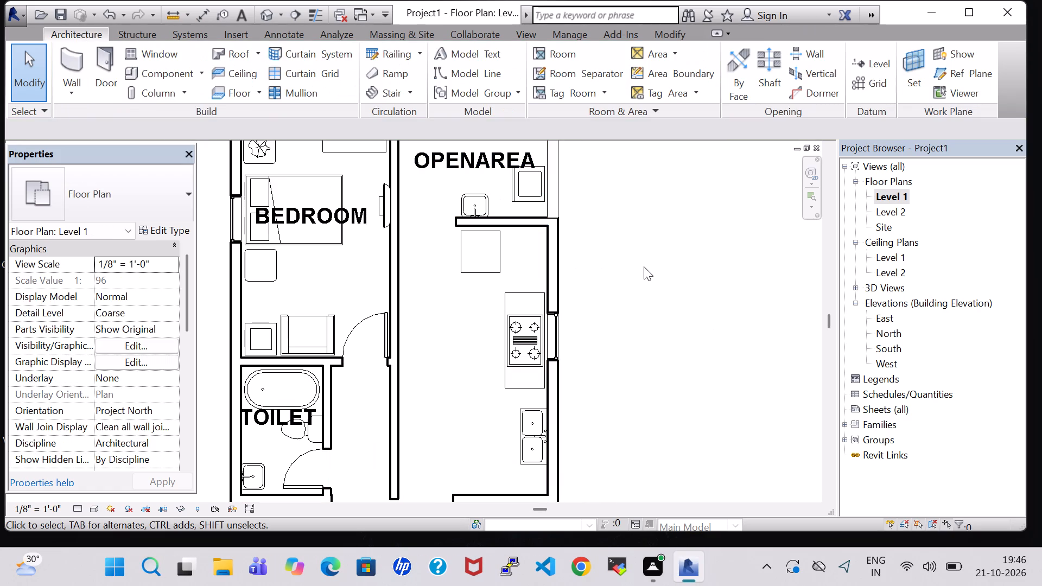
pyautogui.scroll(1, 644, 266)
pyautogui.moveTo(643, 276); pyautogui.dragTo(700, 265, button='middle')
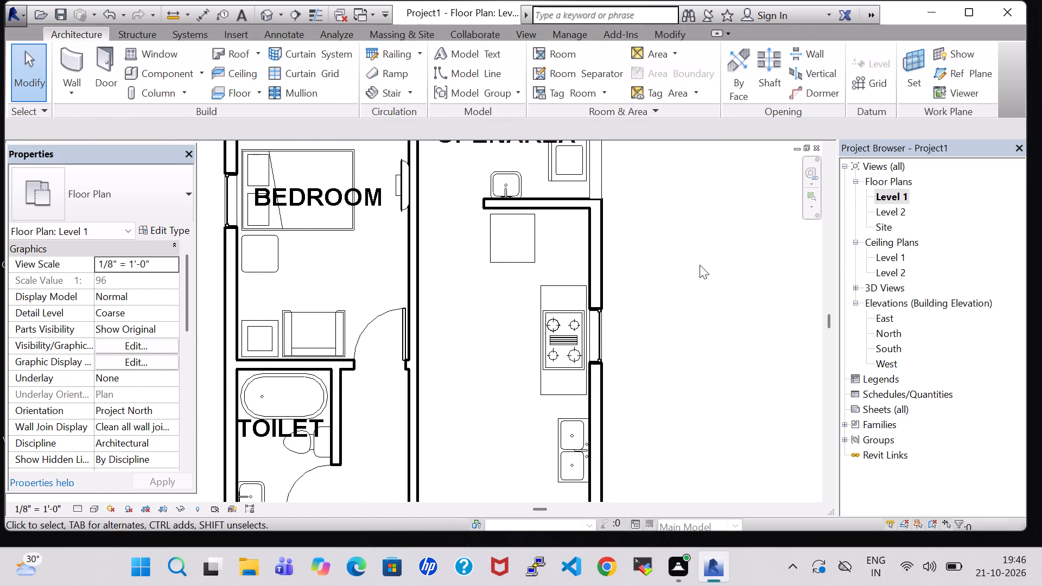
pyautogui.scroll(-2, 689, 267)
pyautogui.moveTo(700, 346); pyautogui.dragTo(703, 296, button='middle')
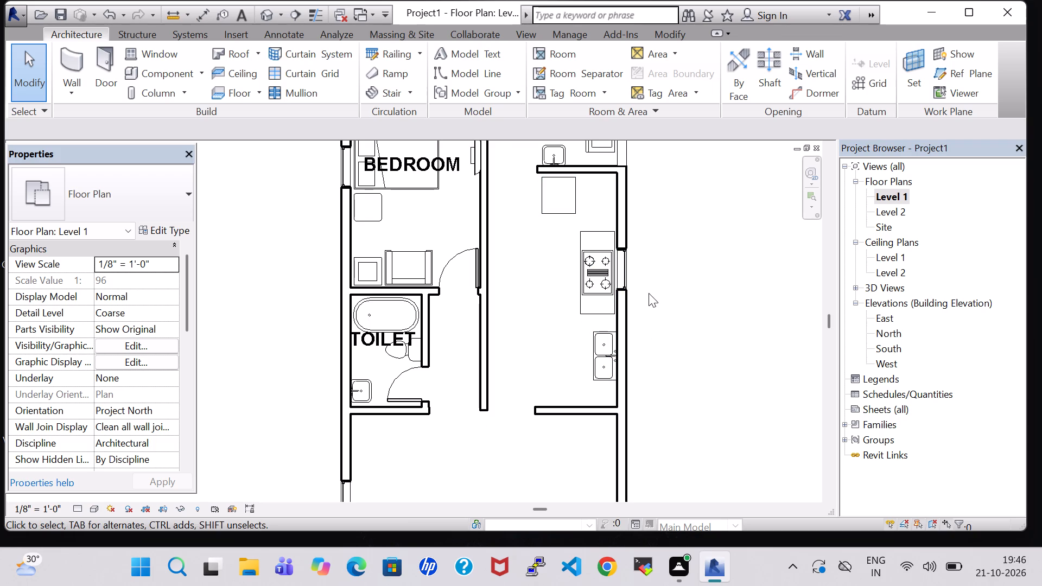
pyautogui.scroll(-1, 629, 246)
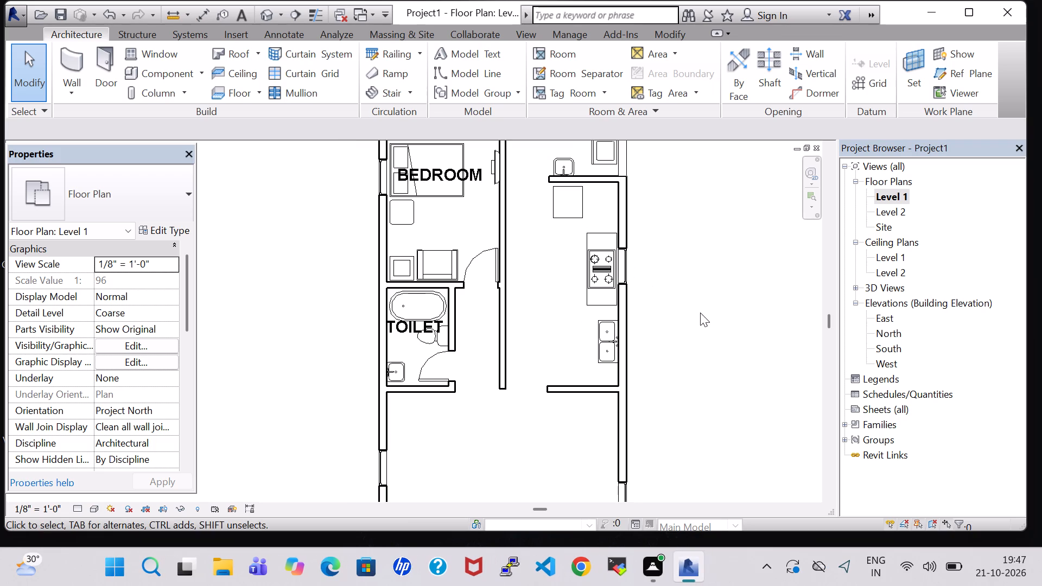
# Place a tagged room in the kitchen, name it KITCHEN, and nudge its tag one increment west, clear of the stove counter.
pyautogui.scroll(-1, 692, 314)
pyautogui.click(567, 53)
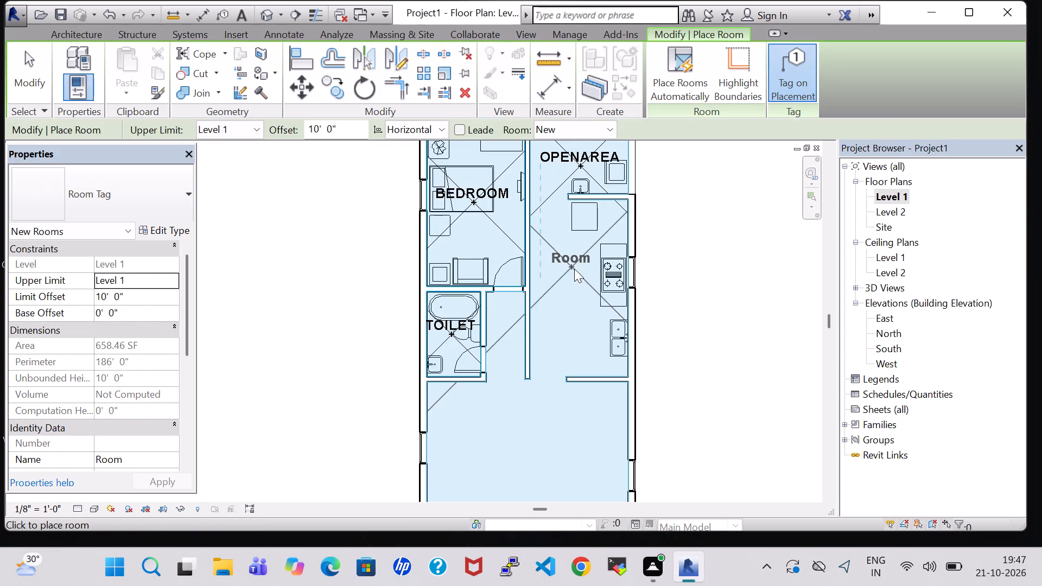
pyautogui.click(574, 296)
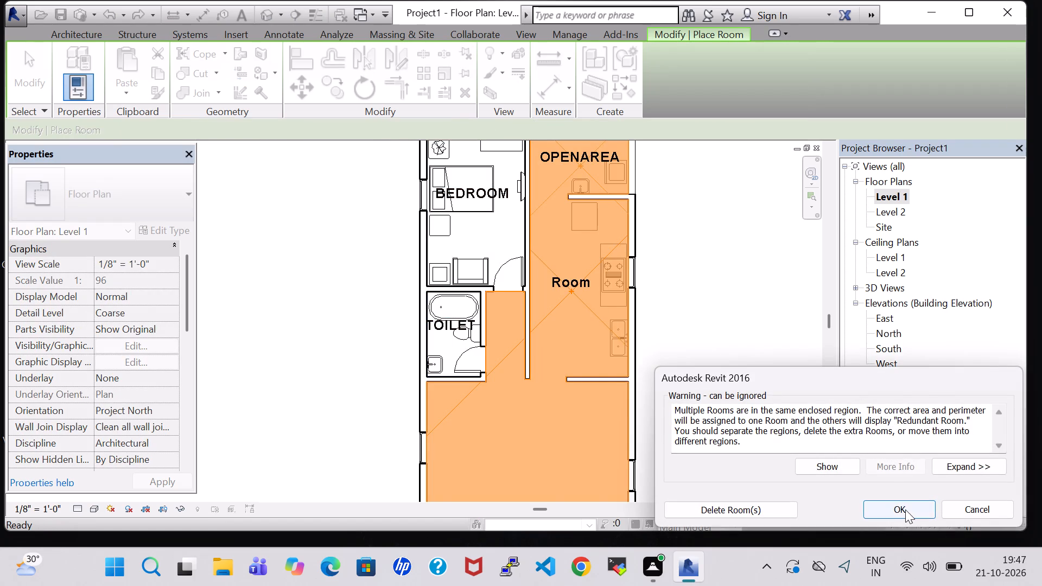
pyautogui.click(905, 509)
pyautogui.press('Escape')
pyautogui.press('Escape')
pyautogui.click(578, 290)
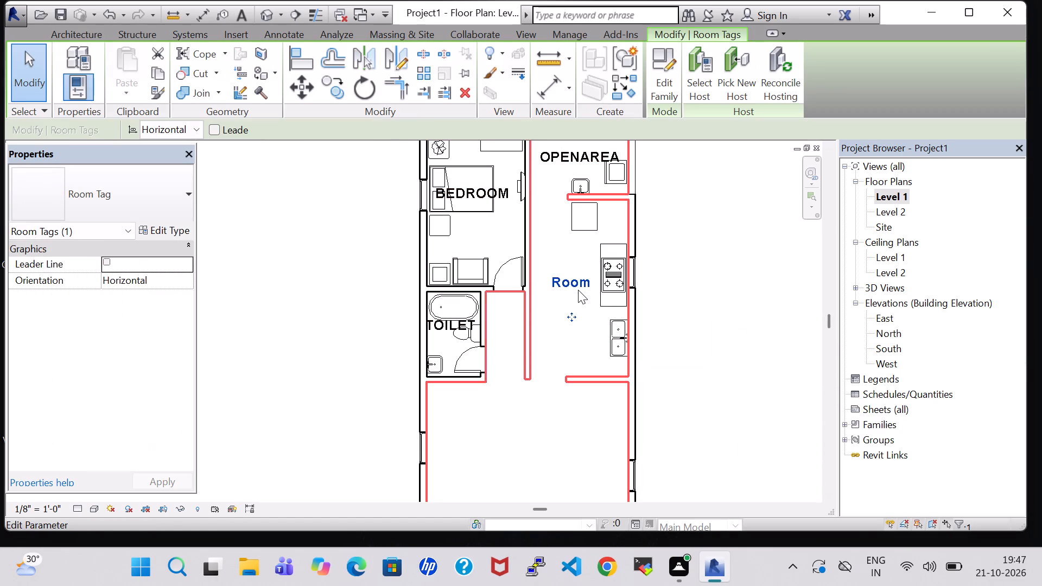
pyautogui.click(578, 290)
pyautogui.press('BackSpace')
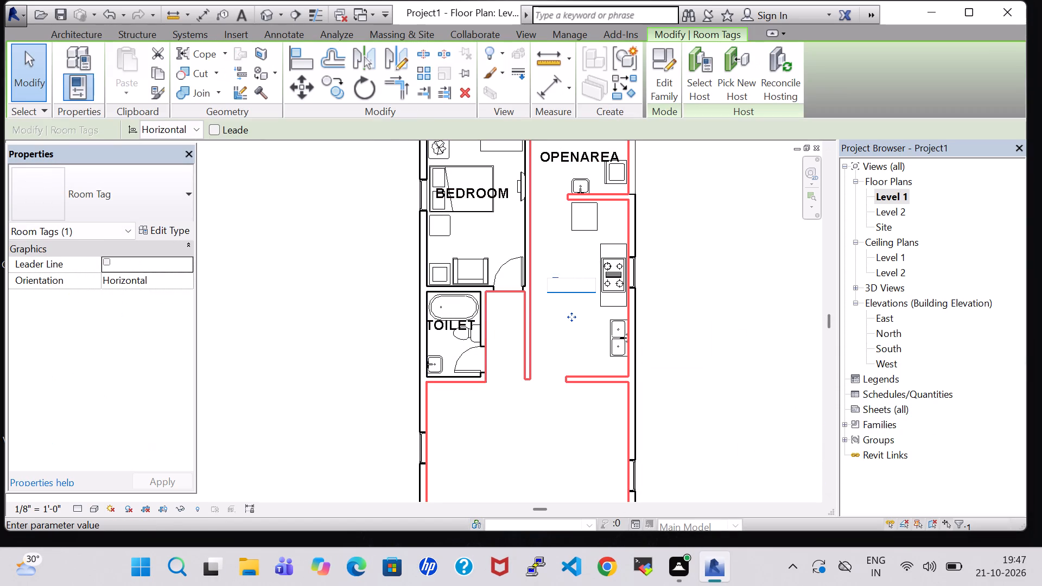
pyautogui.write('KITCHEN')
pyautogui.press('Return')
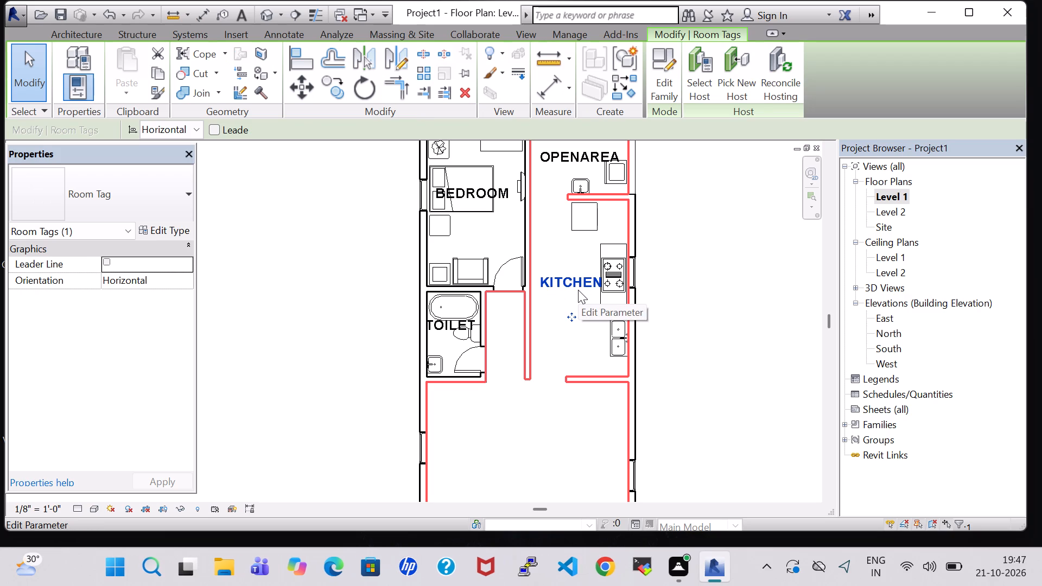
pyautogui.press('Left')
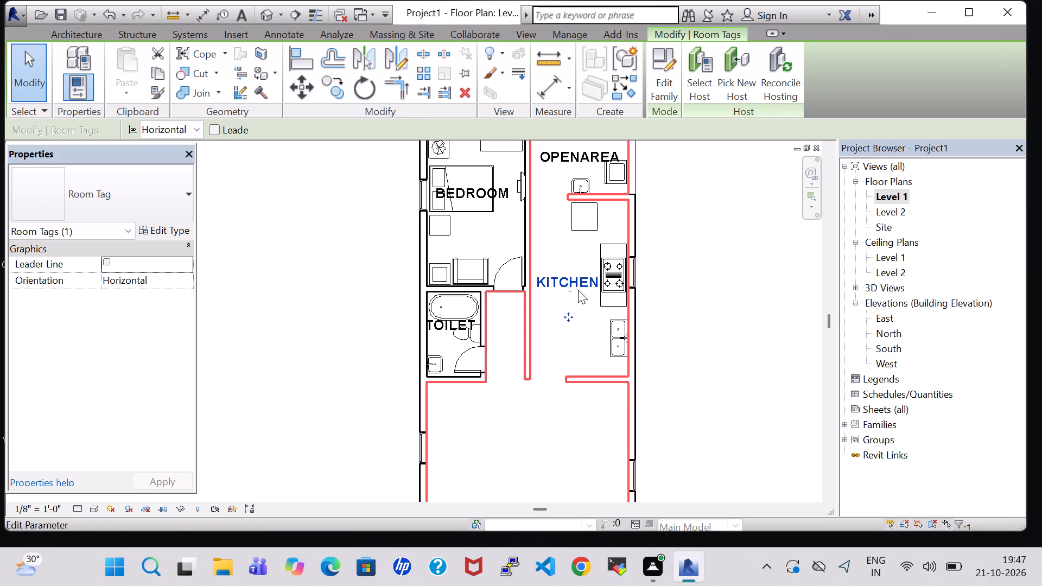
pyautogui.click(745, 290)
# Load the Table-Dining Round w Chairs component family from the furniture library's Tables folder.
pyautogui.scroll(-1, 735, 296)
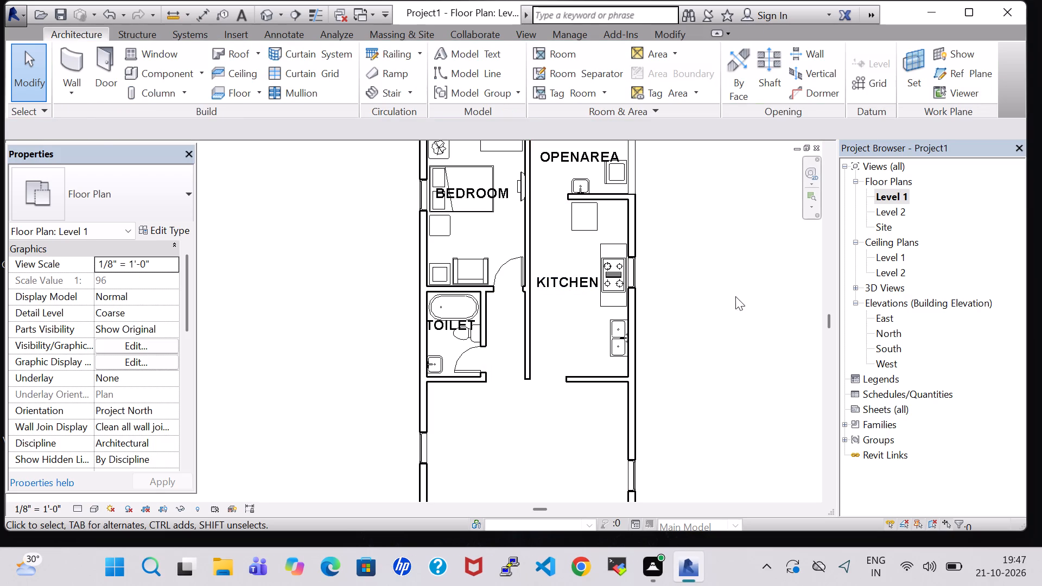
pyautogui.scroll(-1, 735, 296)
pyautogui.moveTo(706, 431); pyautogui.dragTo(726, 342, button='middle')
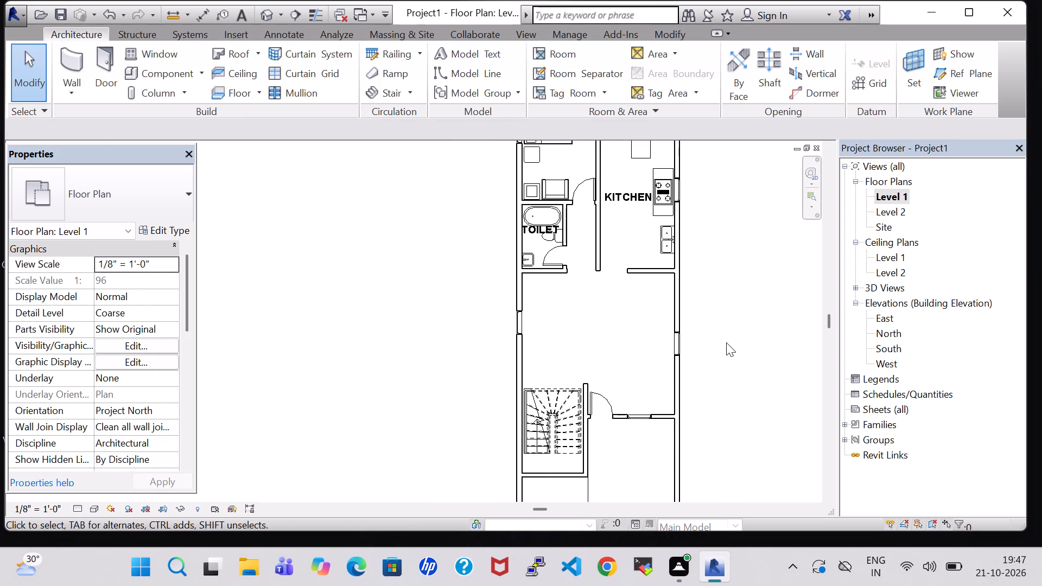
pyautogui.scroll(2, 726, 342)
pyautogui.click(155, 62)
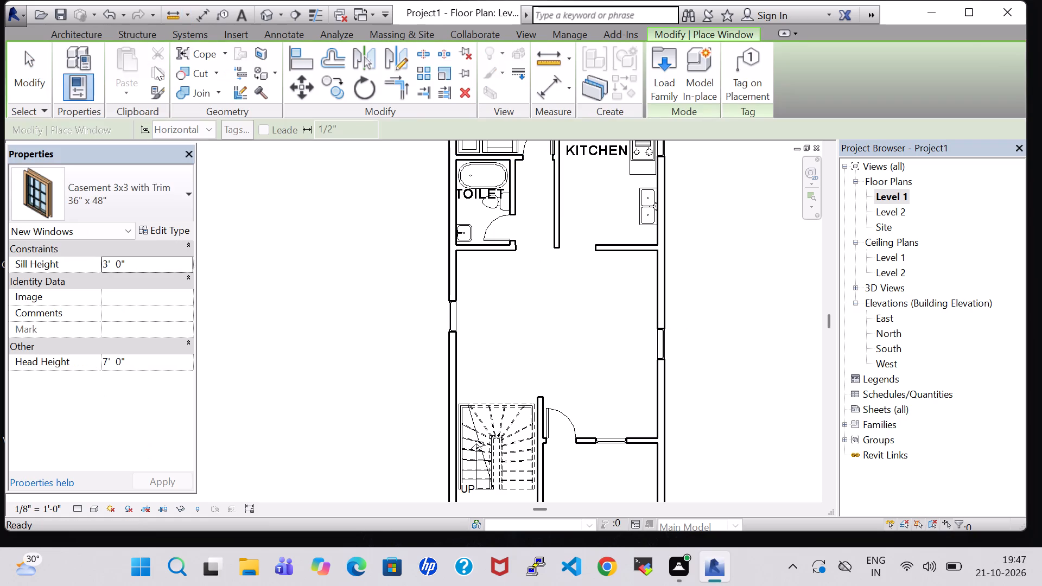
pyautogui.click(105, 29)
pyautogui.click(185, 66)
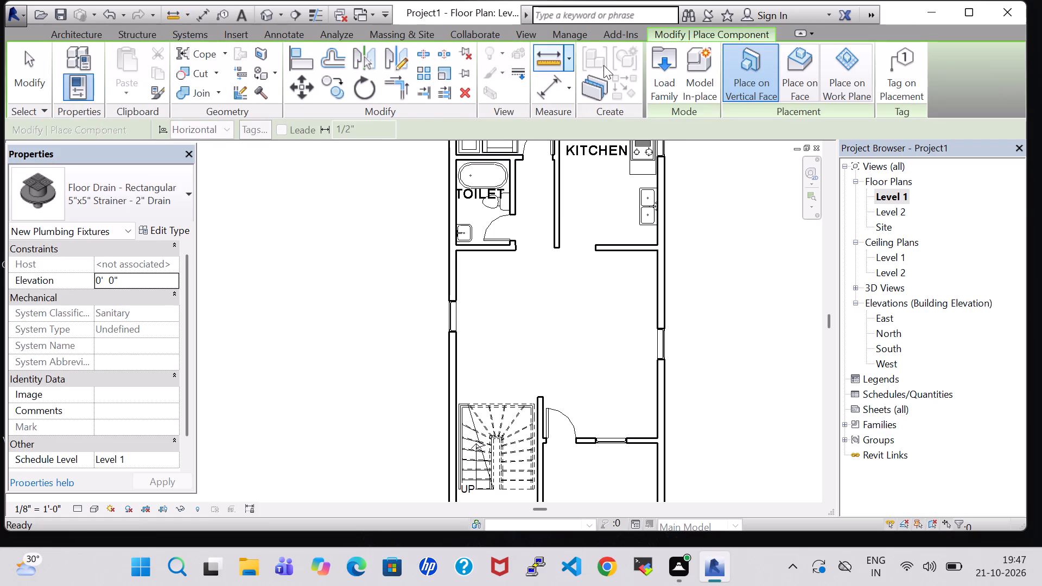
pyautogui.click(663, 74)
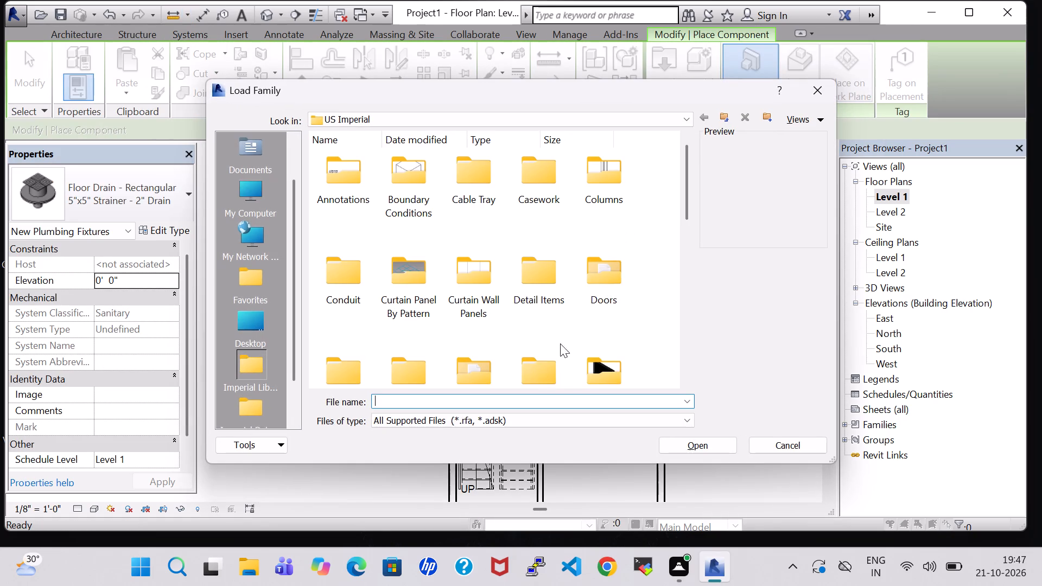
pyautogui.doubleClick(614, 365)
pyautogui.click(524, 170)
pyautogui.click(524, 170)
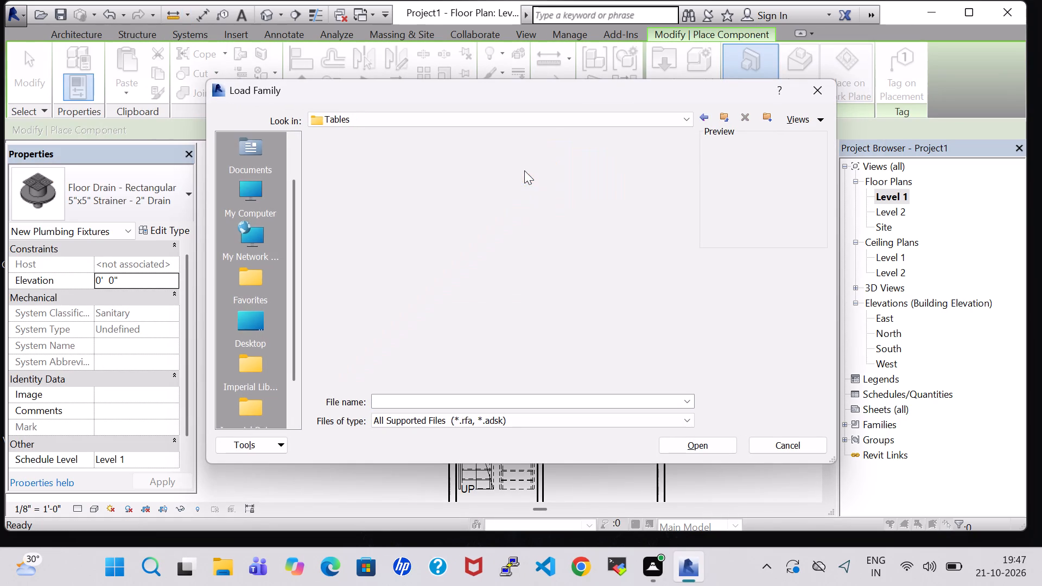
pyautogui.click(512, 178)
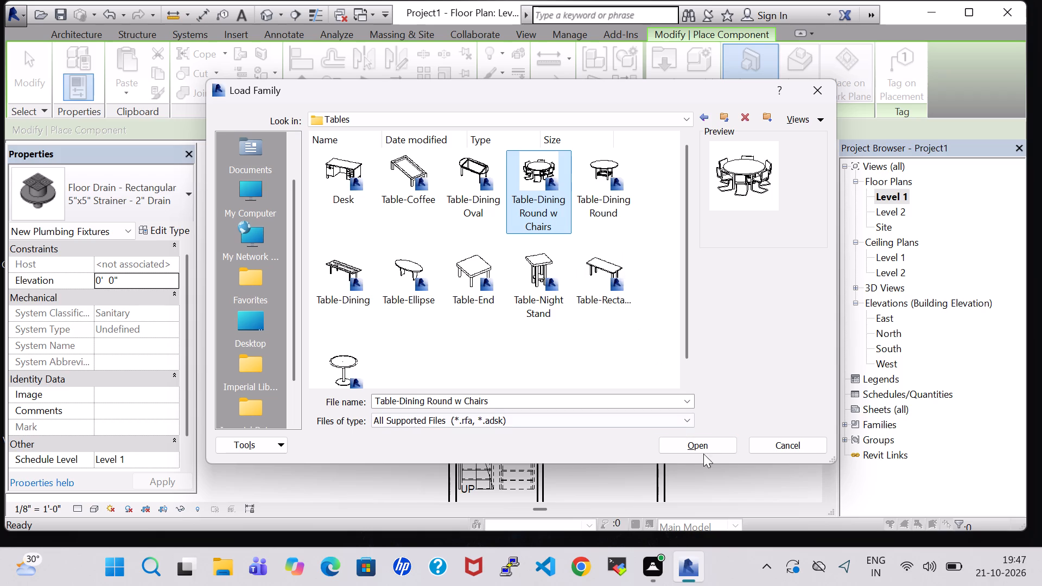
pyautogui.click(701, 447)
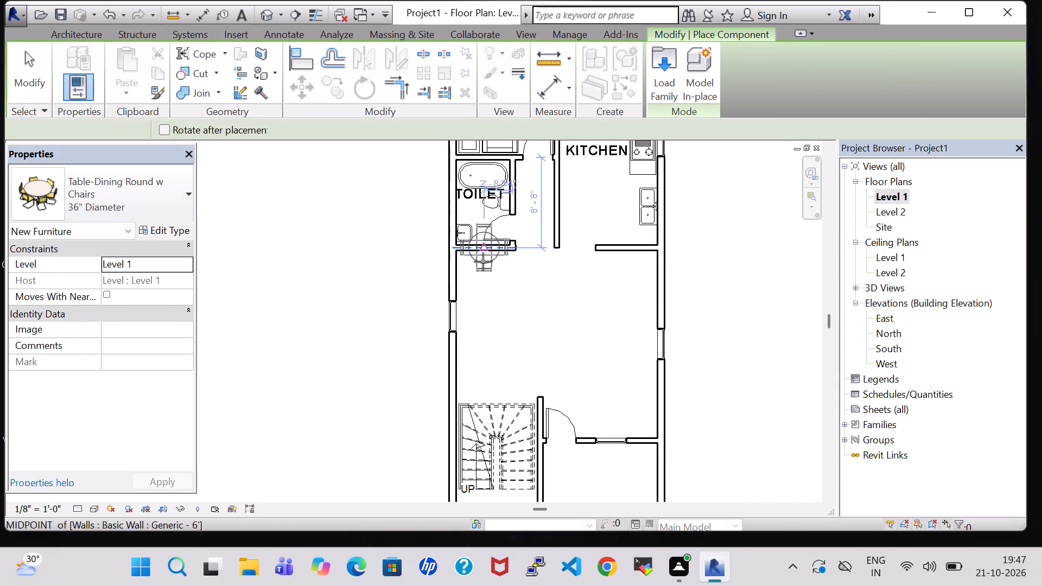
# Place the 36" Diameter round dining table in the large room, about 3' 9" south of the toilet's south wall.
pyautogui.click(493, 286)
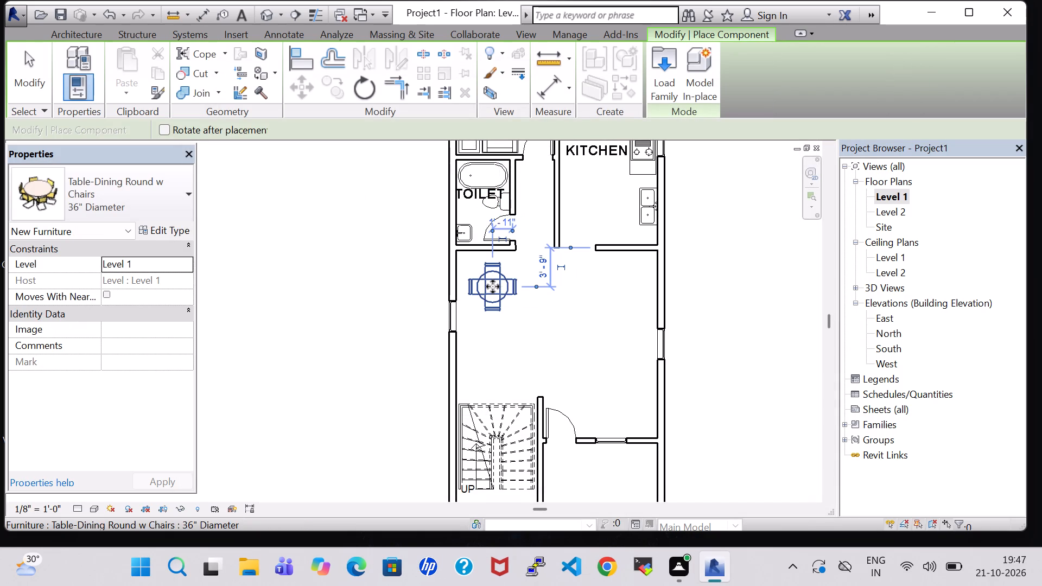
pyautogui.press('Escape')
pyautogui.press('Escape')
# Change the round dining table's type to 60" Diameter with 6 chairs.
pyautogui.click(493, 286)
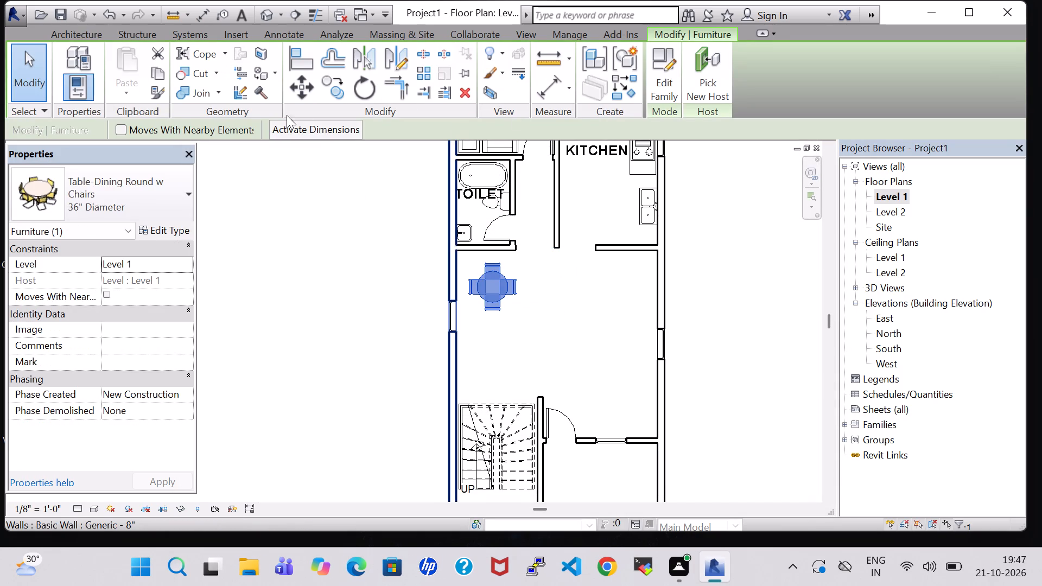
pyautogui.click(171, 231)
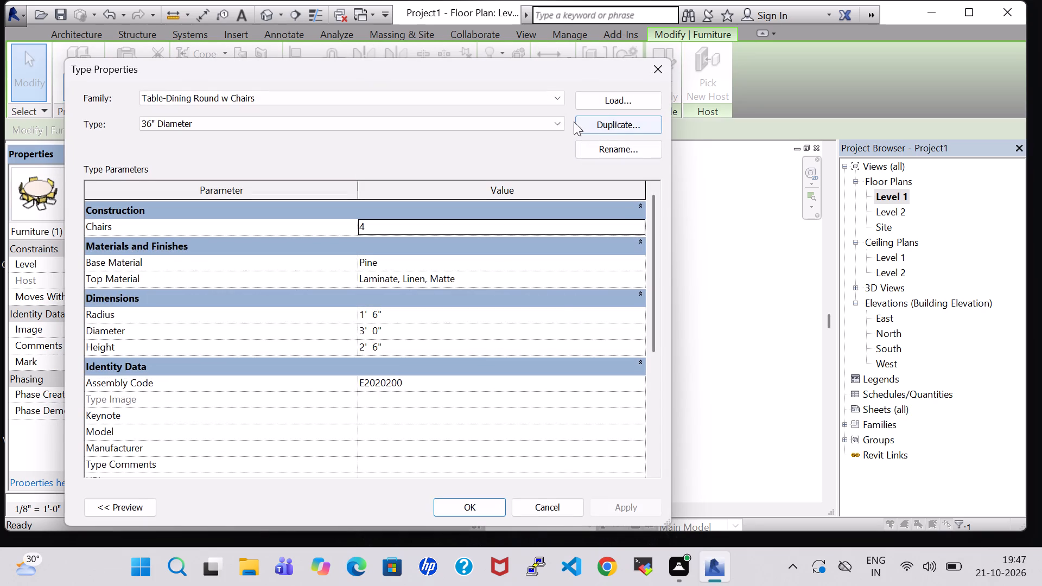
pyautogui.click(520, 128)
pyautogui.click(495, 154)
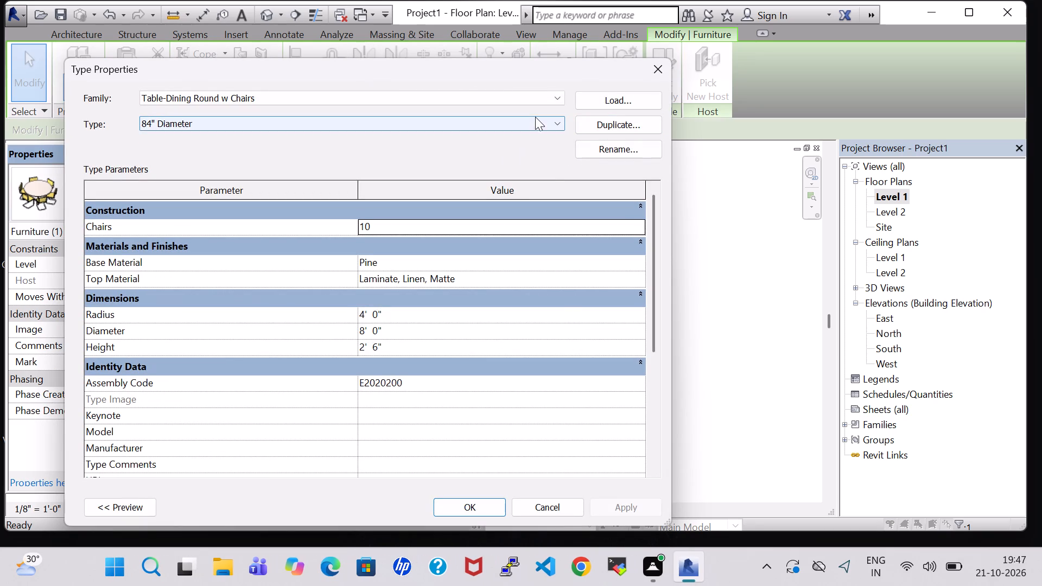
pyautogui.click(535, 117)
pyautogui.click(478, 144)
pyautogui.click(490, 507)
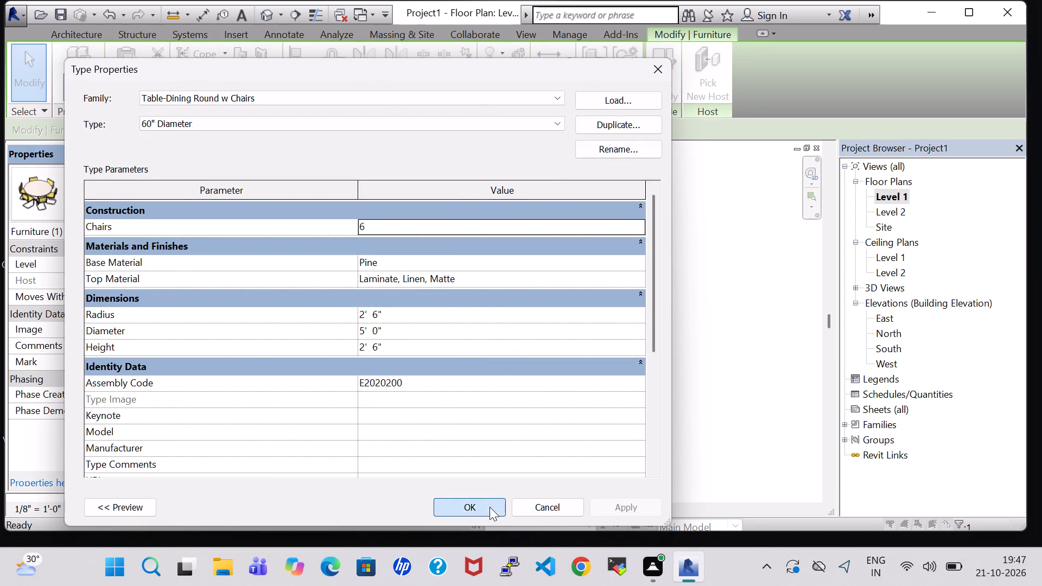
pyautogui.click(568, 339)
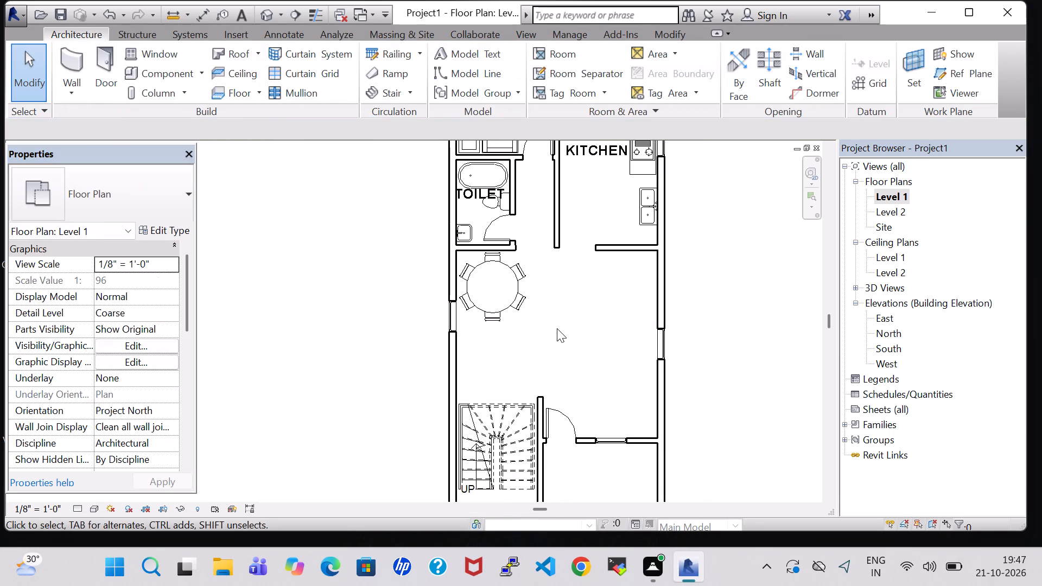
pyautogui.click(744, 312)
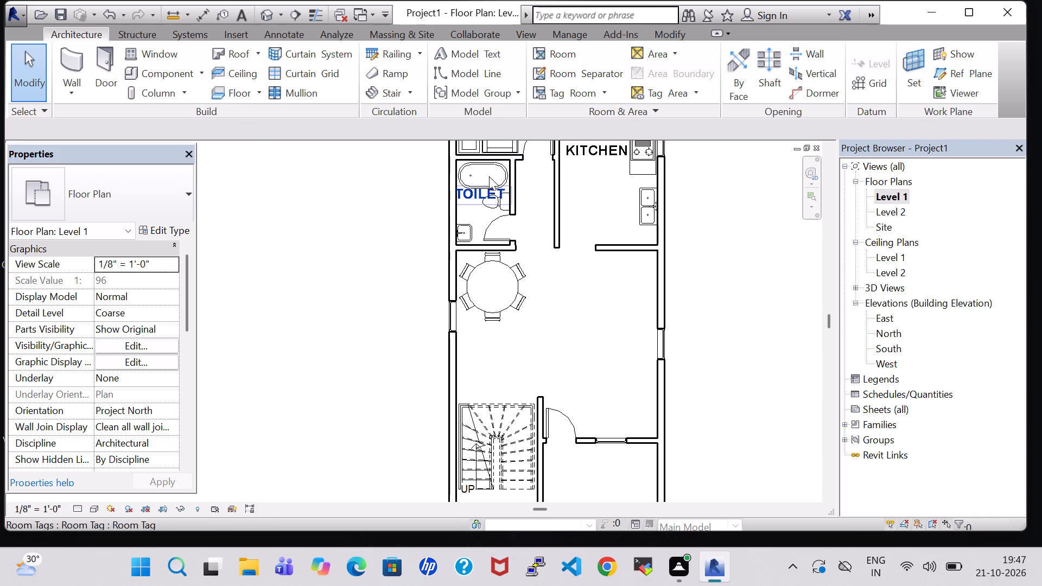
# Place another 24" x 24" x 24" coffee table in the large room's northeast corner, about 1' 9" from the north and east walls.
pyautogui.click(474, 146)
pyautogui.rightClick(474, 146)
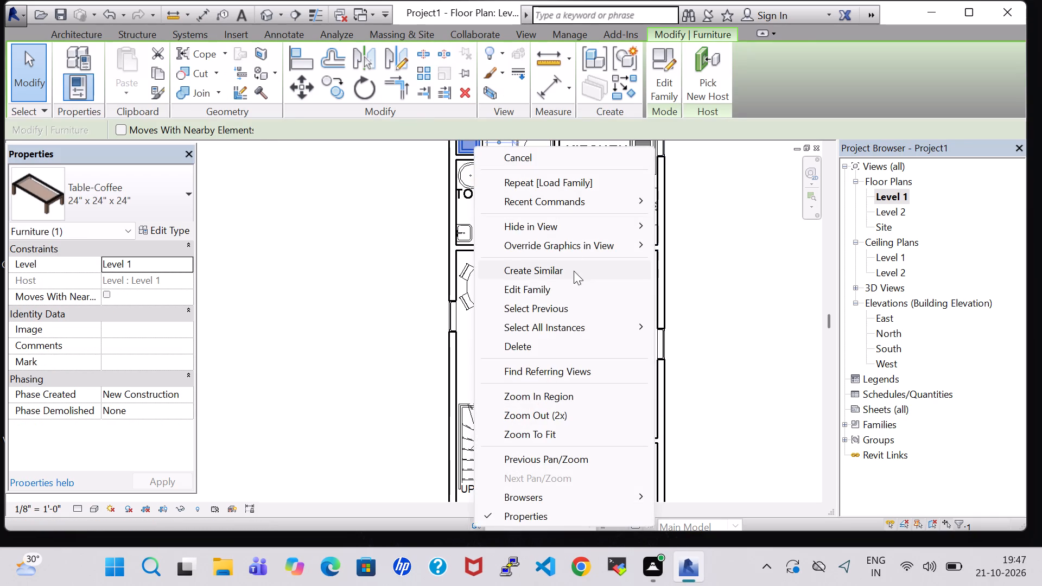
pyautogui.click(574, 271)
pyautogui.scroll(5, 640, 276)
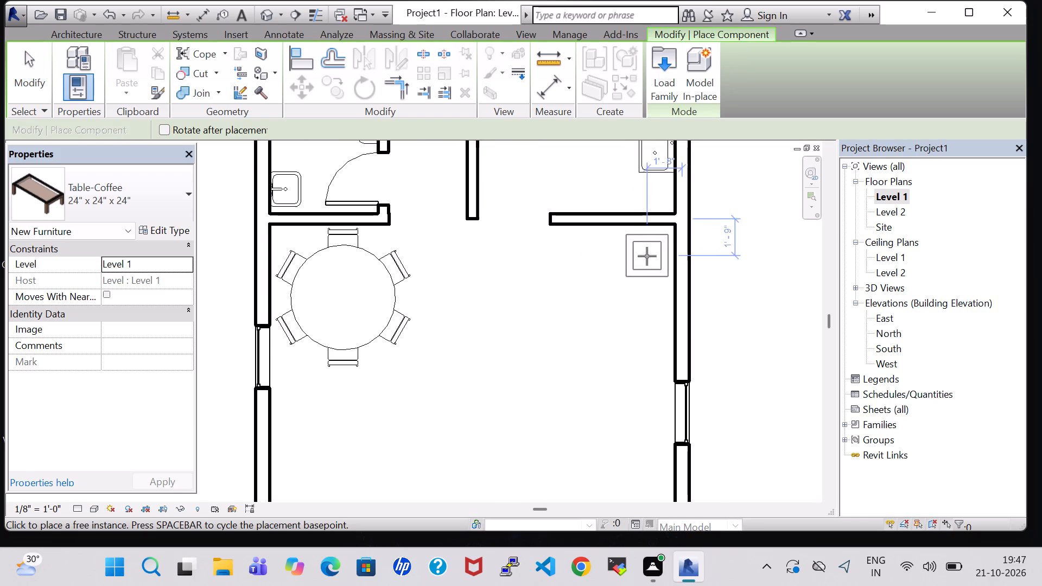
pyautogui.click(645, 252)
pyautogui.scroll(-3, 547, 297)
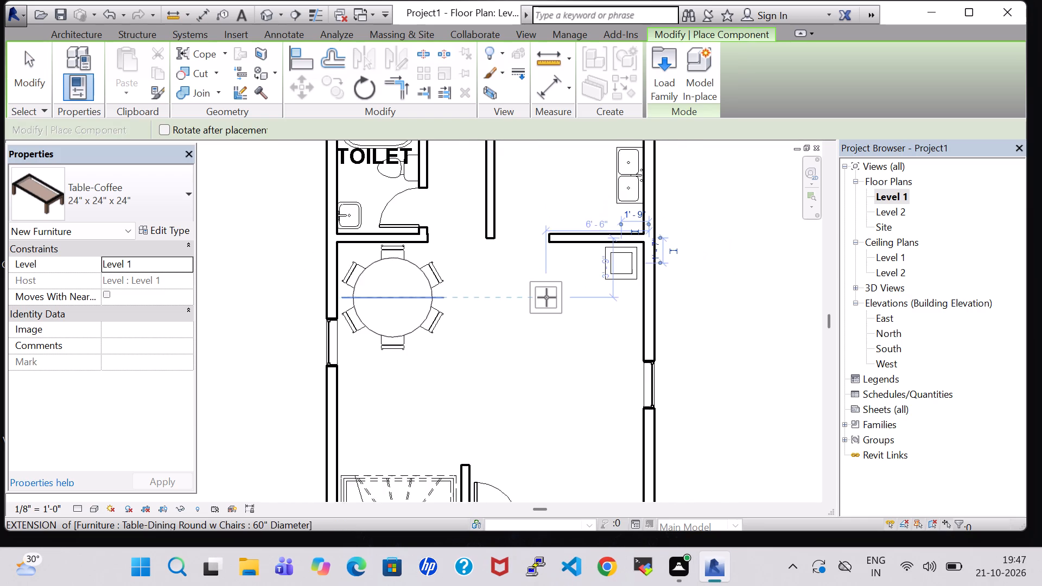
pyautogui.press('Escape')
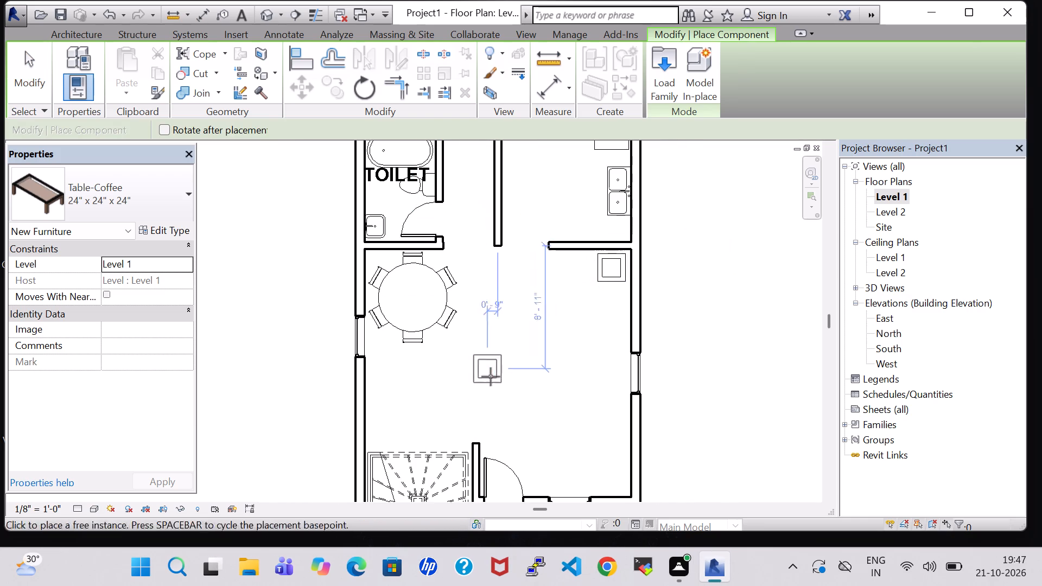
pyautogui.press('Escape')
# Place another Chair-Corbu directly south of the new coffee table, rotated with its back to the east wall.
pyautogui.moveTo(510, 320); pyautogui.dragTo(526, 403, button='middle')
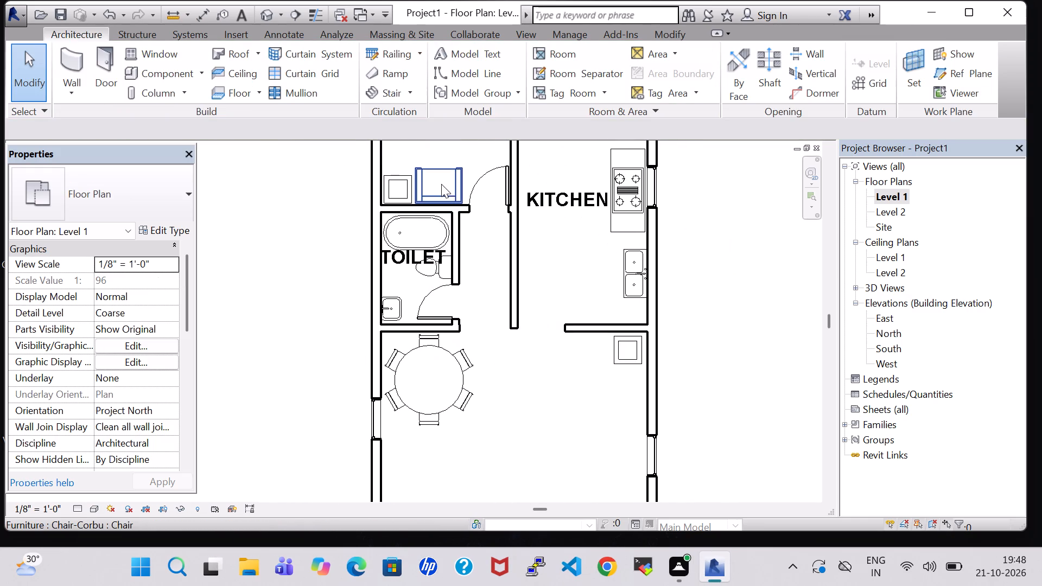
pyautogui.click(441, 184)
pyautogui.rightClick(441, 184)
pyautogui.click(570, 292)
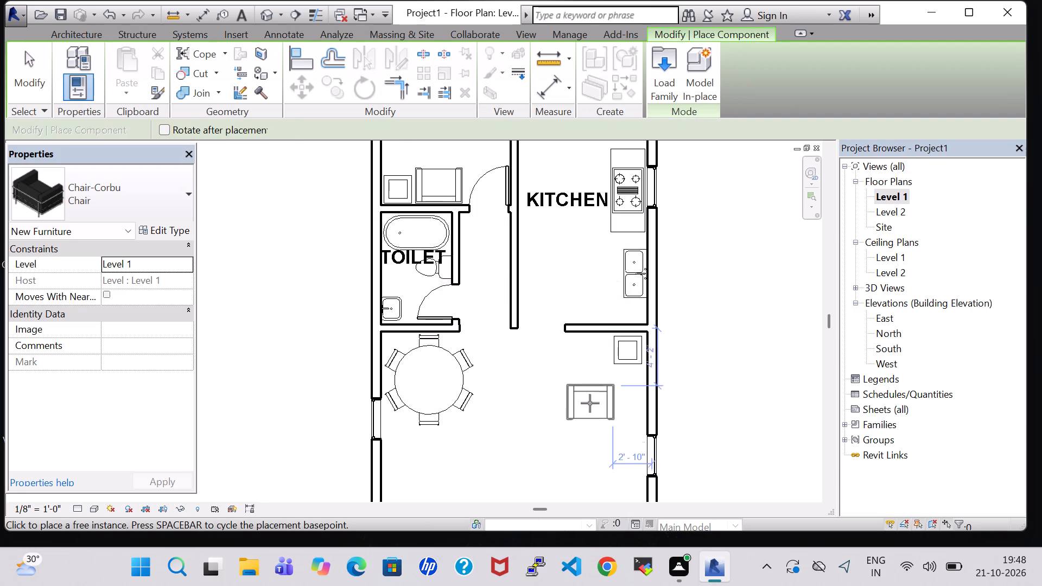
pyautogui.press('space')
pyautogui.press('space')
pyautogui.press('space')
pyautogui.scroll(2, 590, 407)
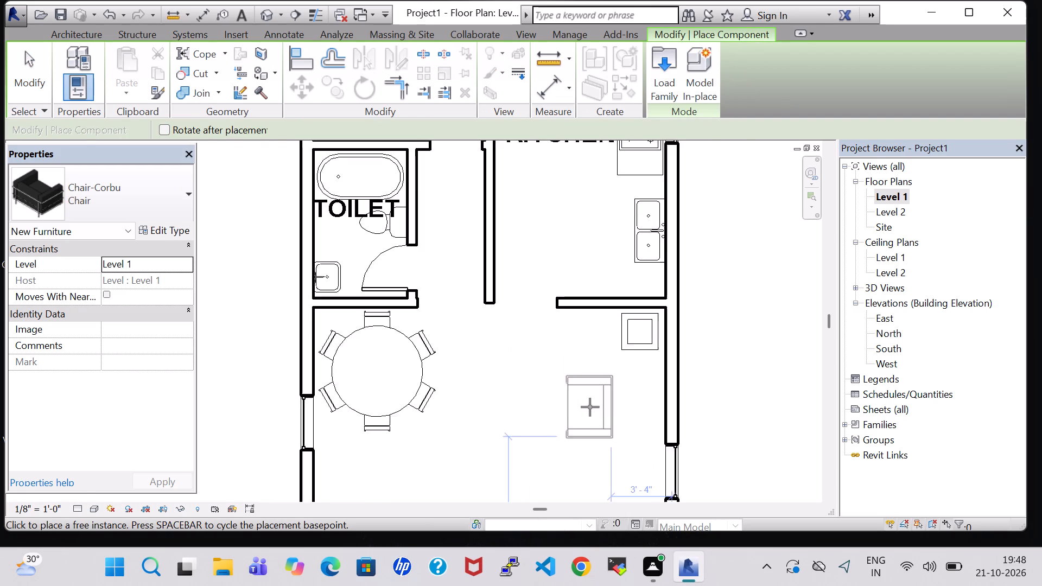
pyautogui.scroll(4, 590, 407)
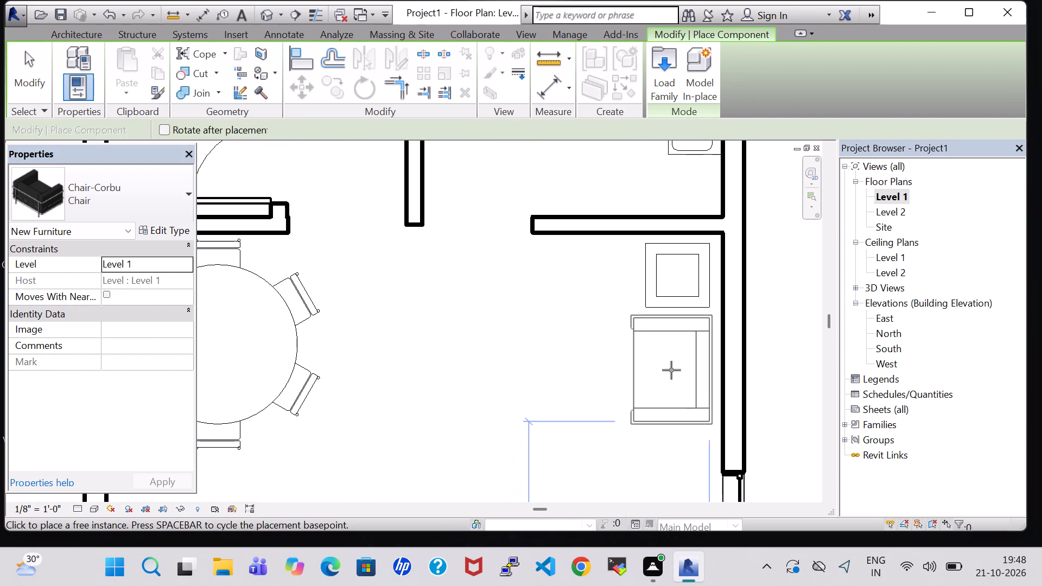
pyautogui.scroll(1, 671, 370)
pyautogui.click(671, 370)
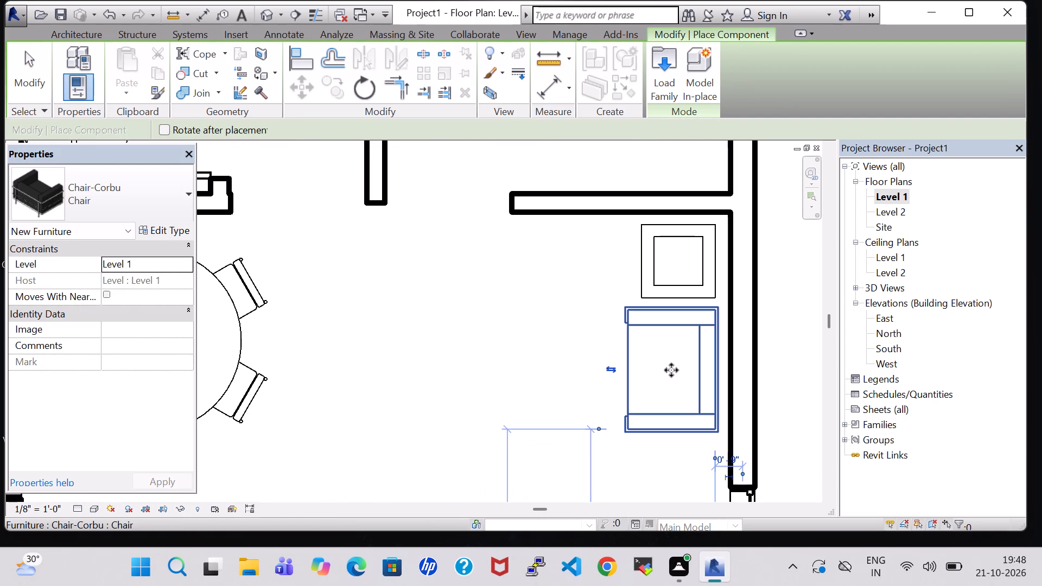
pyautogui.press('Escape')
pyautogui.press('Escape')
# Nudge the new Corbu chair one increment east, closer to the east wall.
pyautogui.click(671, 370)
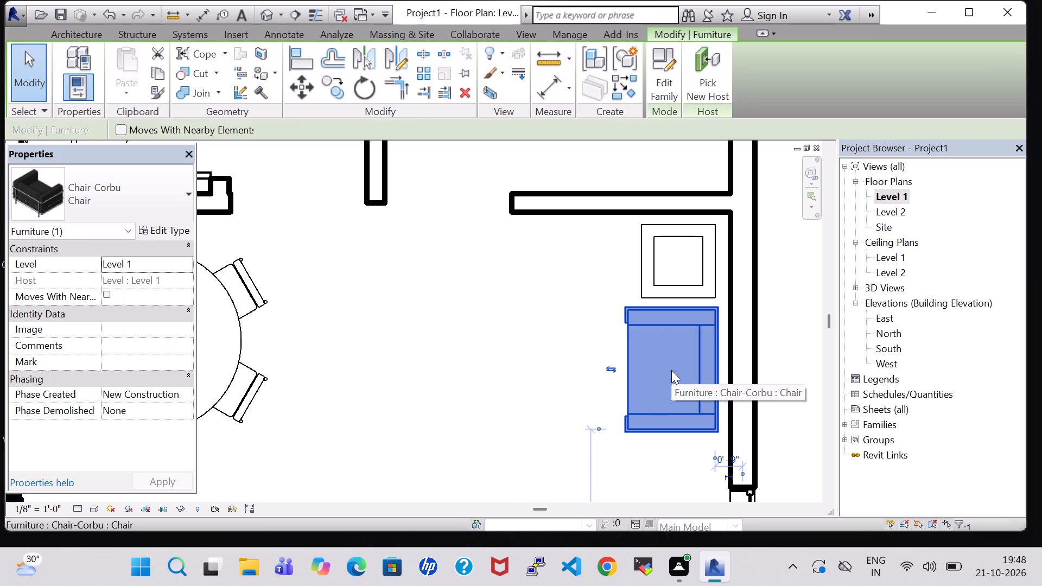
pyautogui.press('Right')
pyautogui.click(558, 341)
pyautogui.scroll(-5, 558, 340)
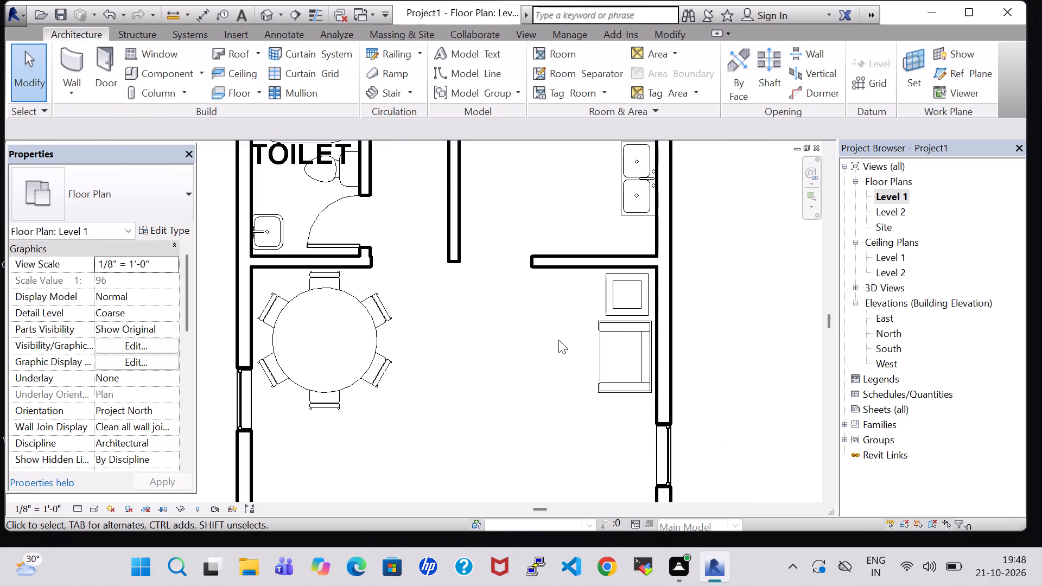
# Load the Sofa-Corbu component family from the furniture library's Seating folder.
pyautogui.moveTo(556, 340); pyautogui.dragTo(507, 300, button='middle')
pyautogui.scroll(-1, 510, 292)
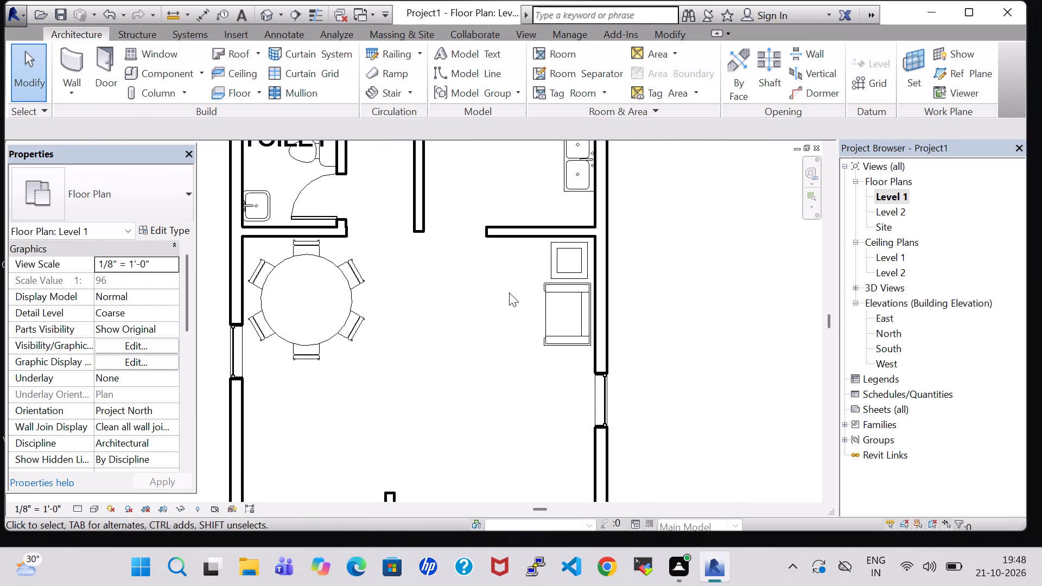
pyautogui.moveTo(496, 308); pyautogui.dragTo(513, 201, button='middle')
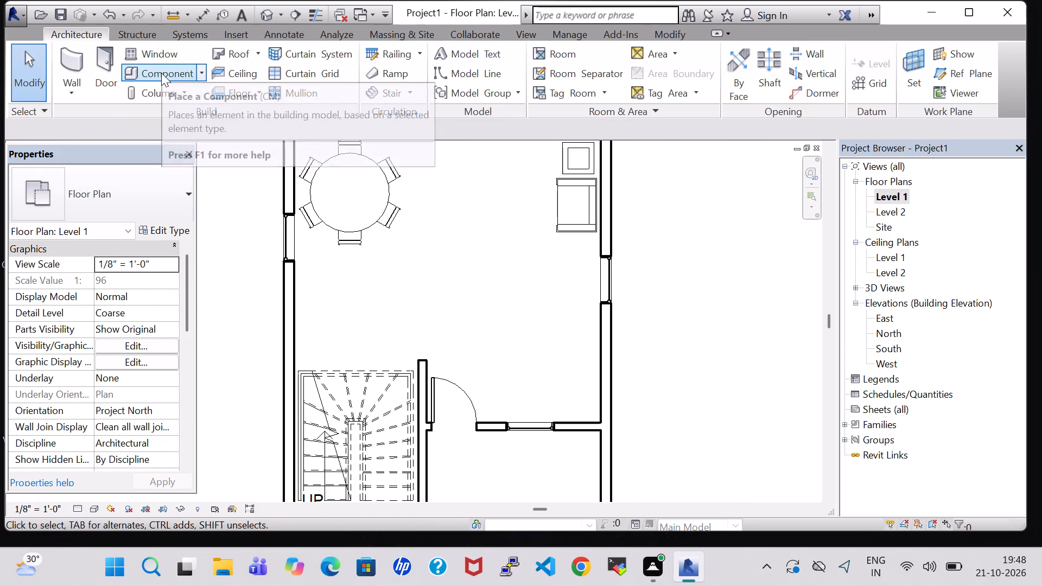
pyautogui.click(161, 73)
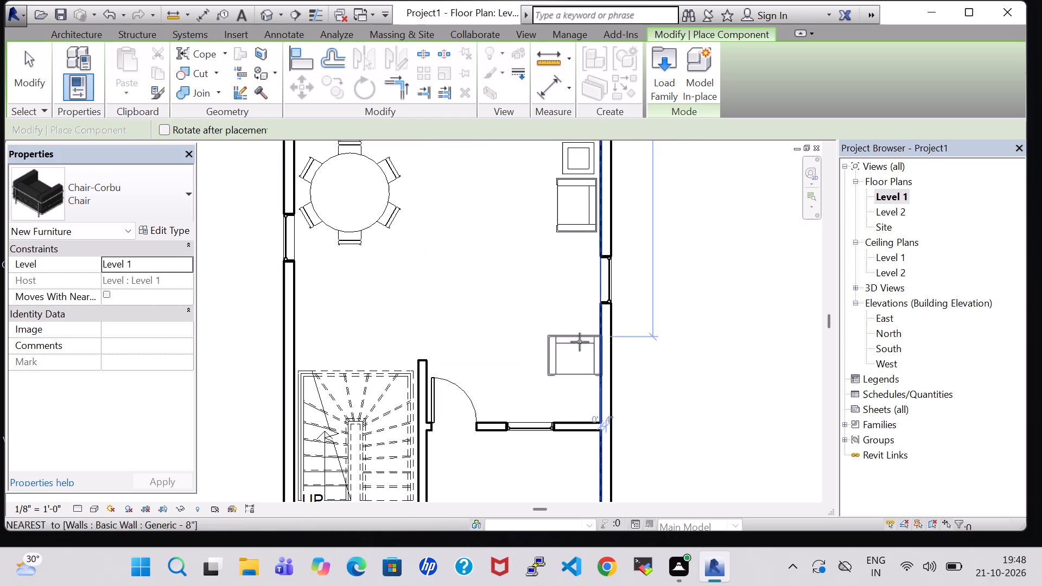
pyautogui.press('Escape')
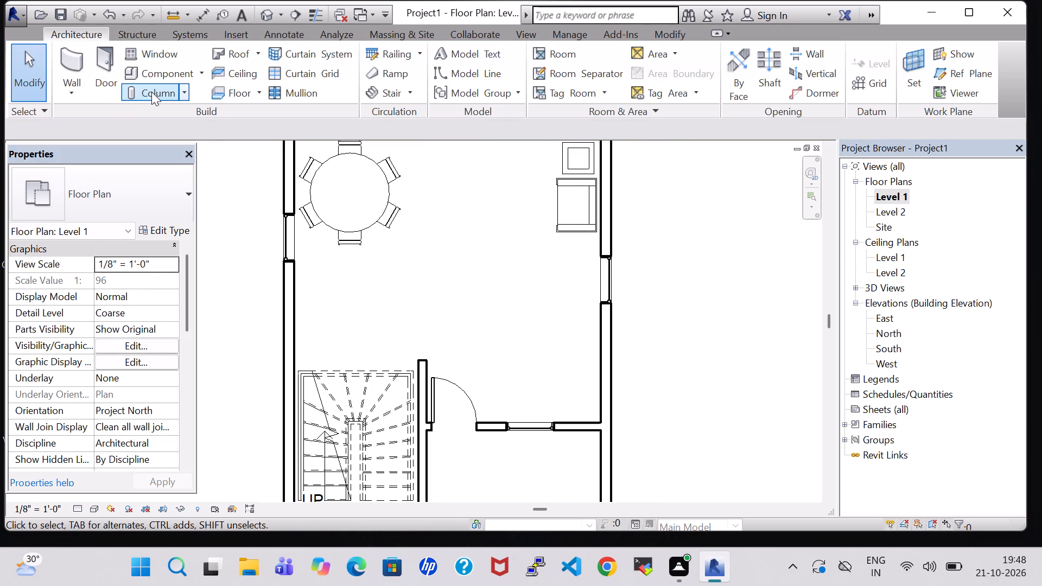
pyautogui.click(171, 78)
pyautogui.click(666, 75)
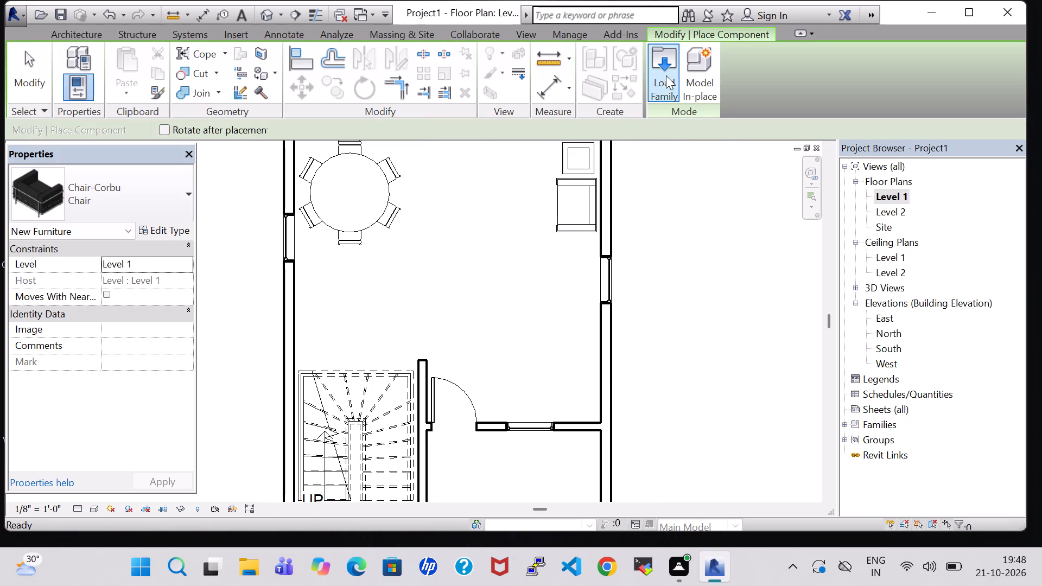
pyautogui.doubleClick(610, 360)
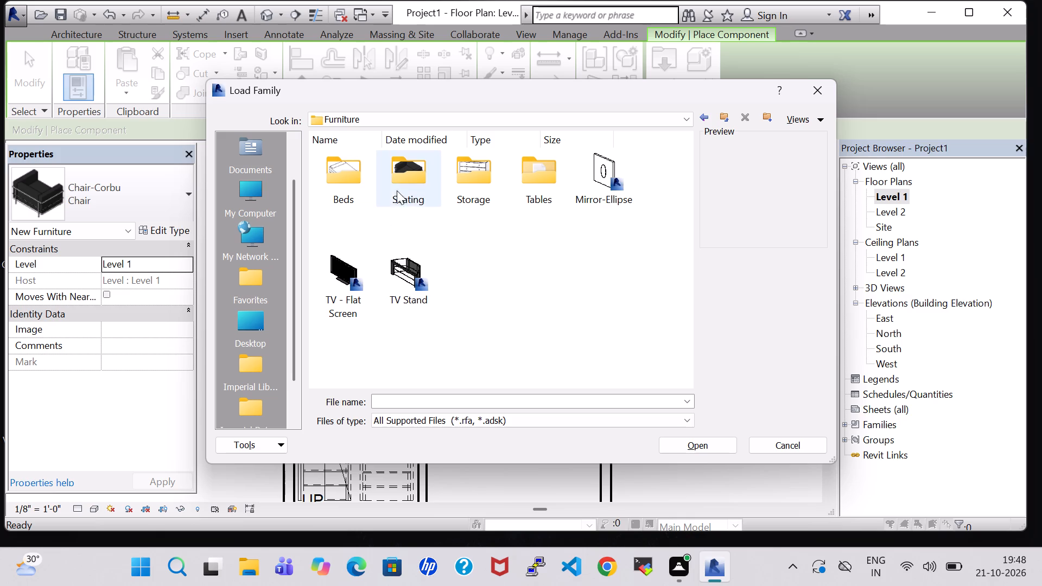
pyautogui.doubleClick(404, 193)
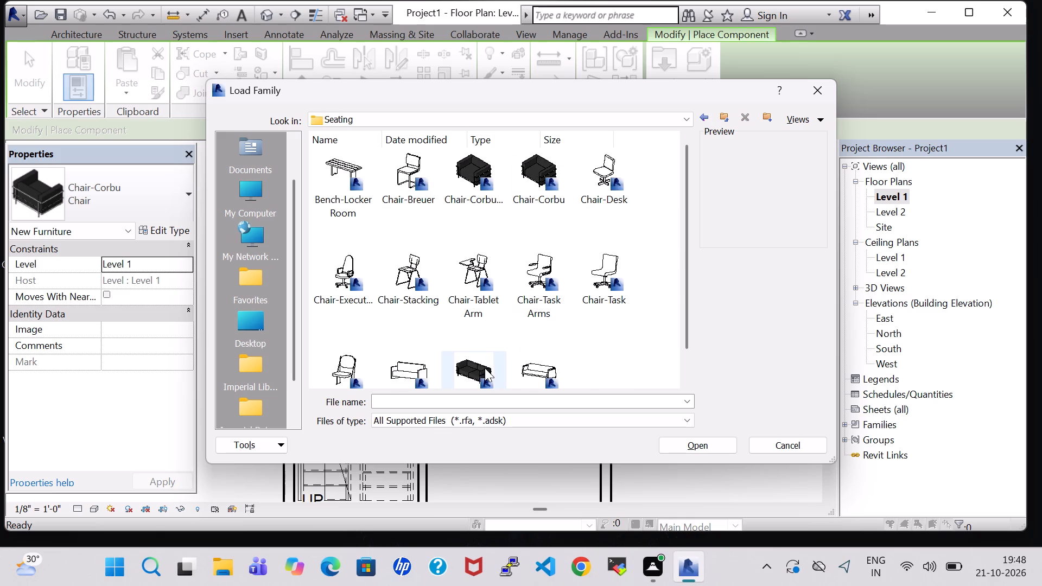
pyautogui.click(485, 368)
pyautogui.click(709, 440)
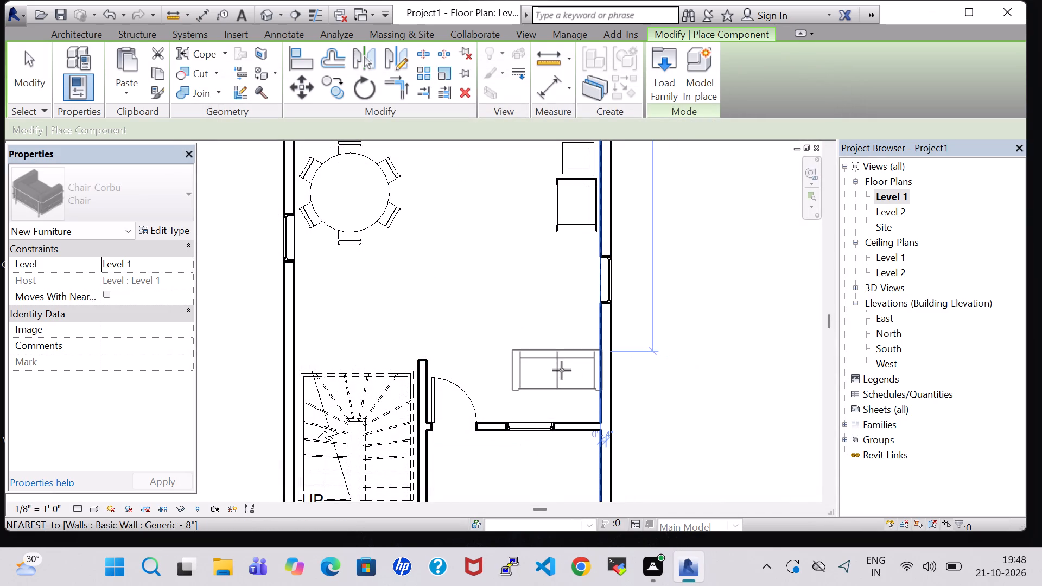
# Place the Sofa-Corbu in the large room just south of the east window, rotated with its back to the east wall.
pyautogui.press('space')
pyautogui.press('space')
pyautogui.press('space')
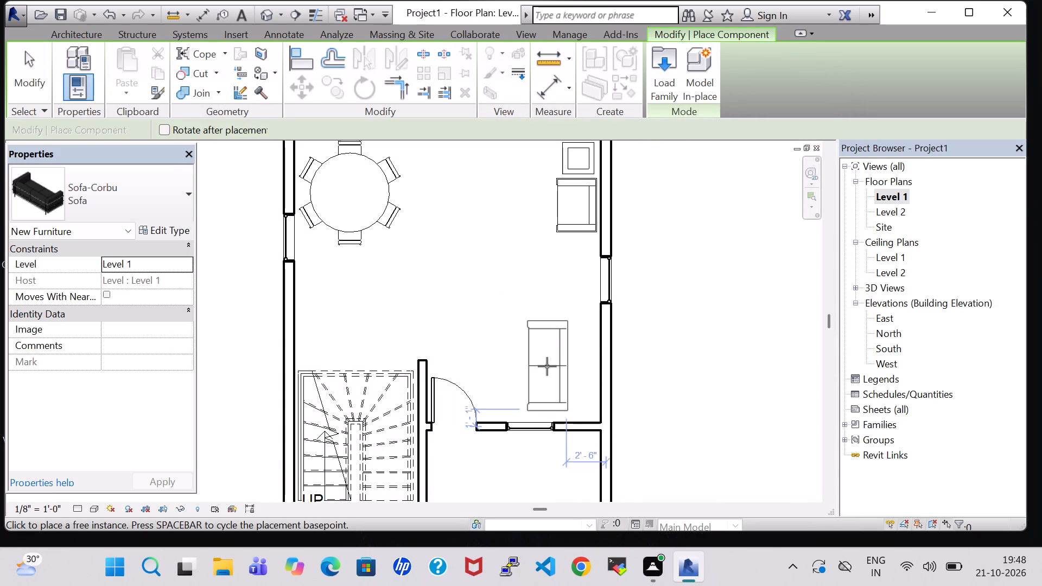
pyautogui.scroll(5, 547, 366)
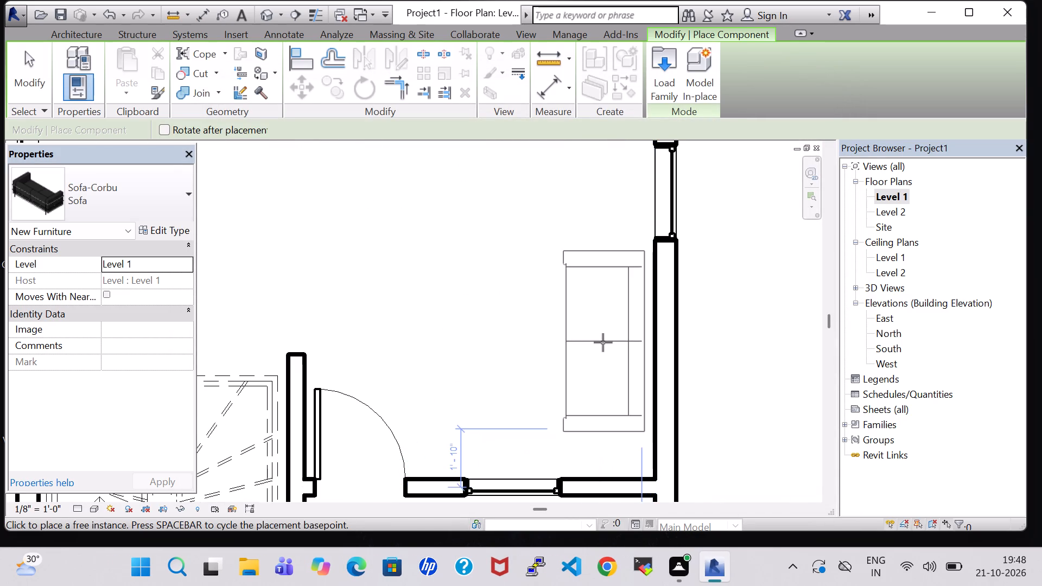
pyautogui.scroll(3, 603, 342)
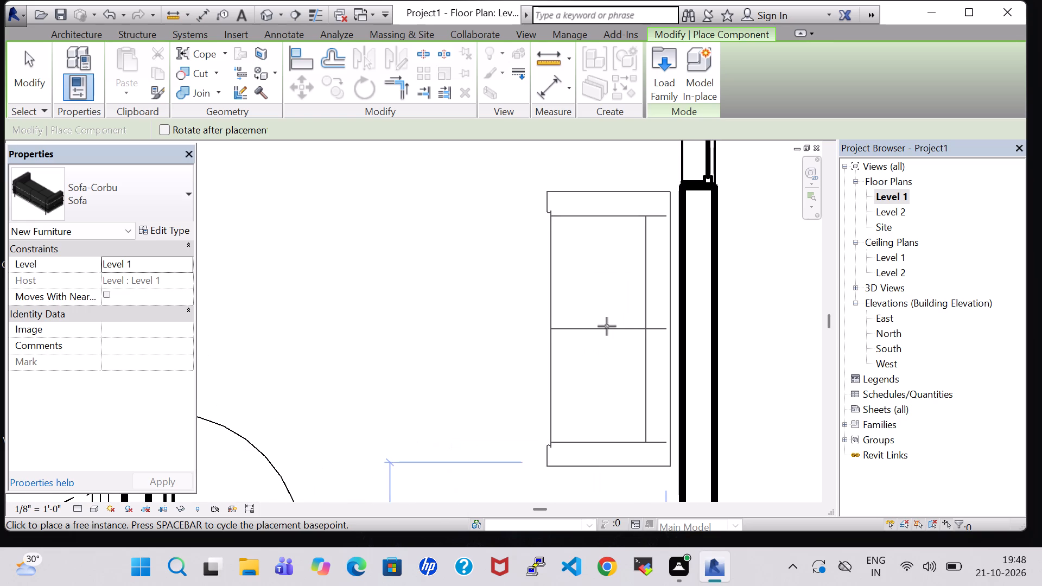
pyautogui.click(608, 326)
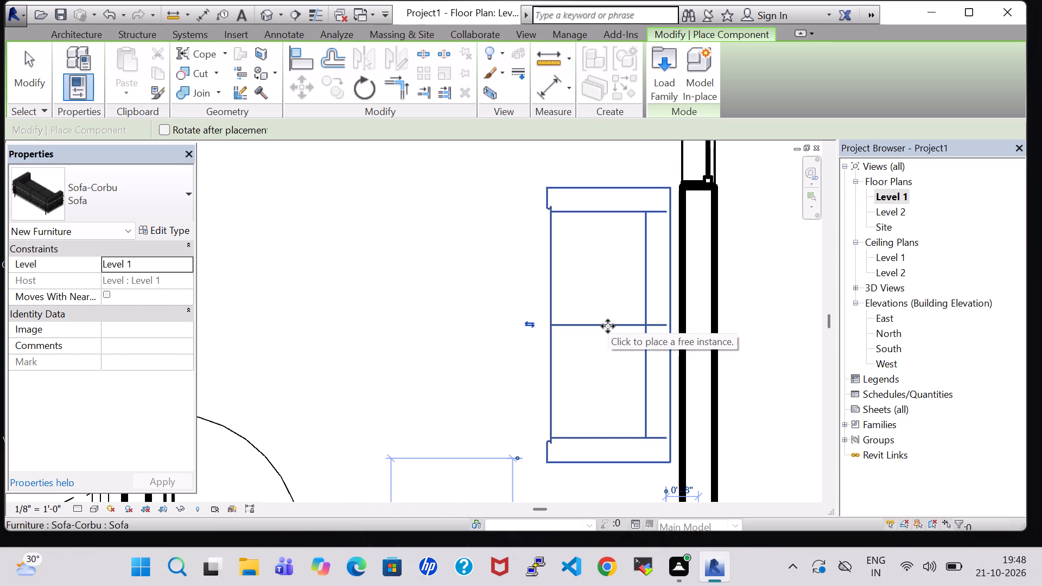
pyautogui.press('Escape')
pyautogui.press('Escape')
# Nudge the sofa a net one increment east, closer to the east wall.
pyautogui.click(608, 326)
pyautogui.press('Right')
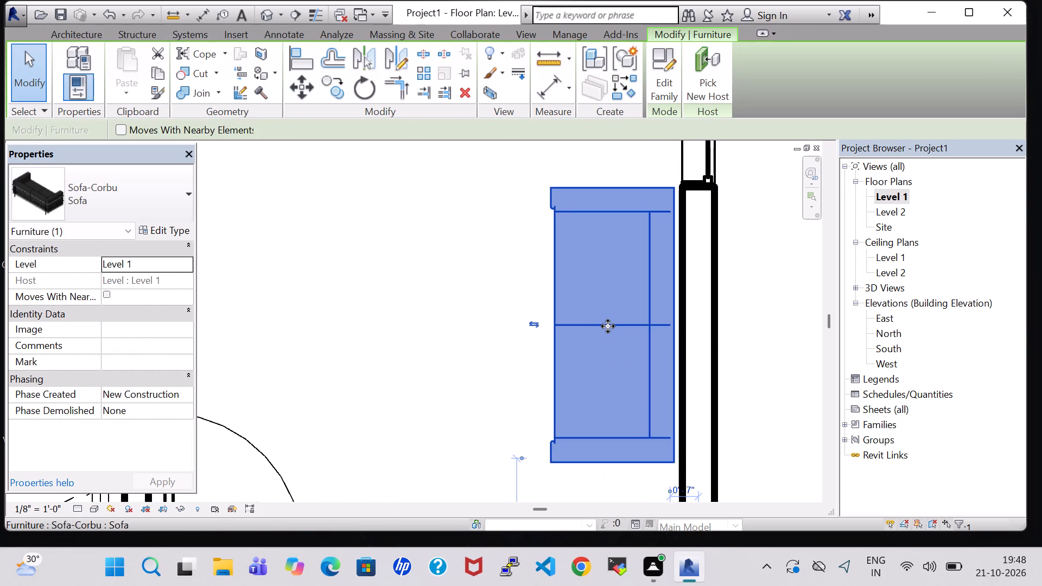
pyautogui.press('Right')
pyautogui.press('Left')
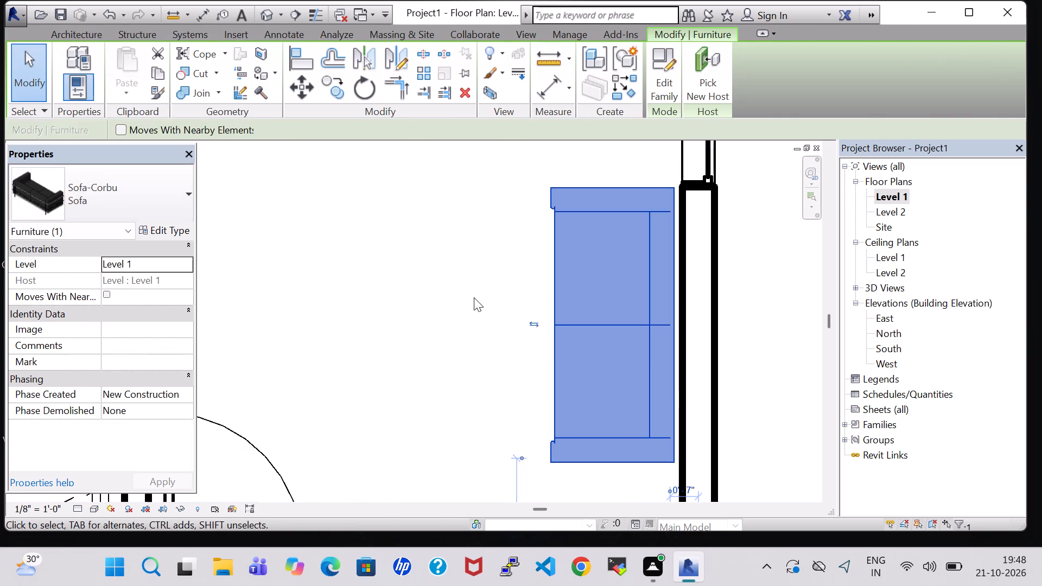
pyautogui.click(474, 297)
# Place another Chair-Corbu facing north in front of the large room's south window, about 4' 10" east of the stair-side wall.
pyautogui.scroll(-7, 474, 296)
pyautogui.click(529, 168)
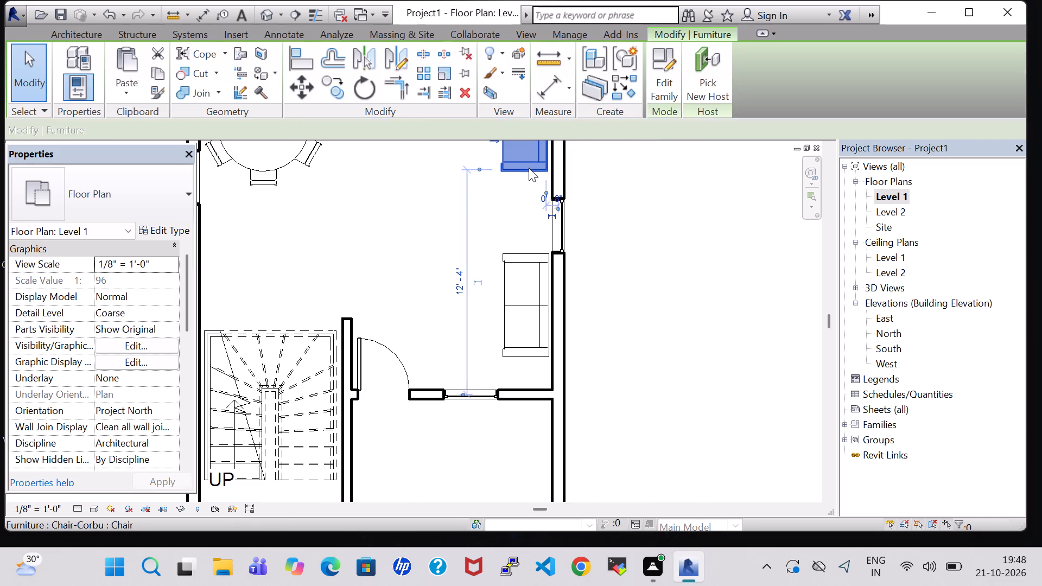
pyautogui.rightClick(529, 168)
pyautogui.click(621, 291)
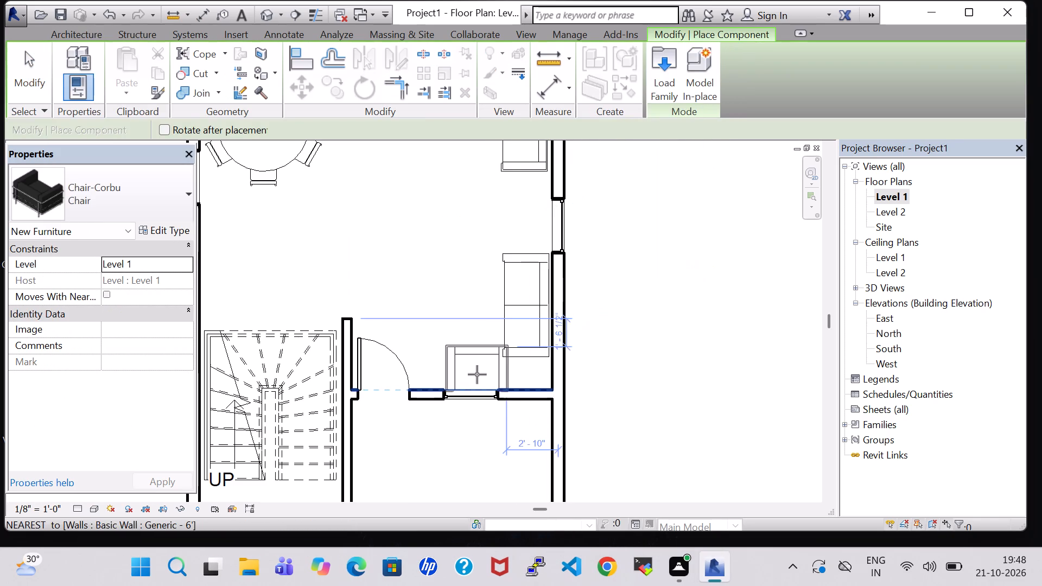
pyautogui.press('space')
pyautogui.press('space')
pyautogui.scroll(2, 465, 364)
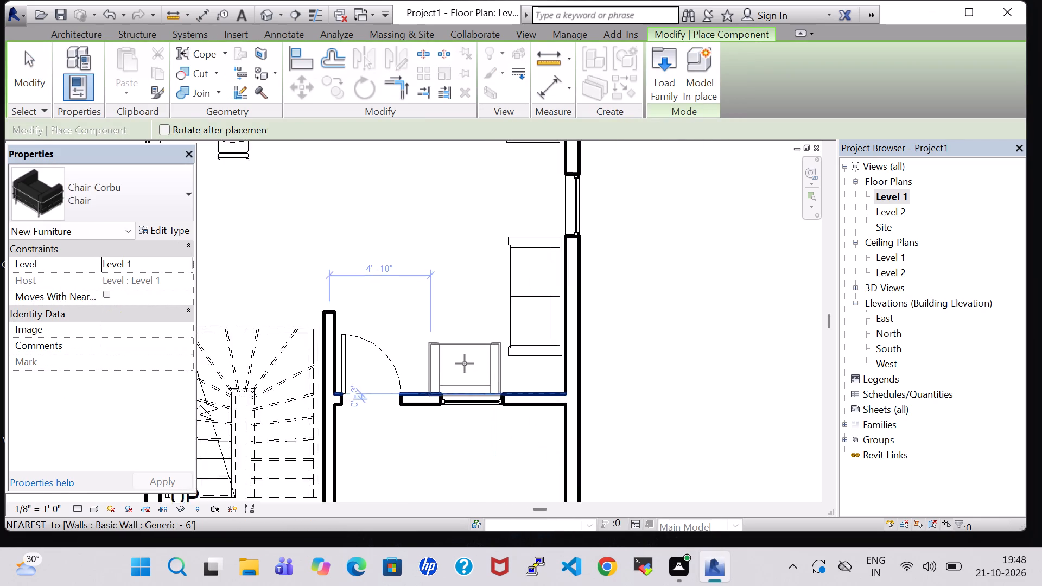
pyautogui.scroll(2, 465, 364)
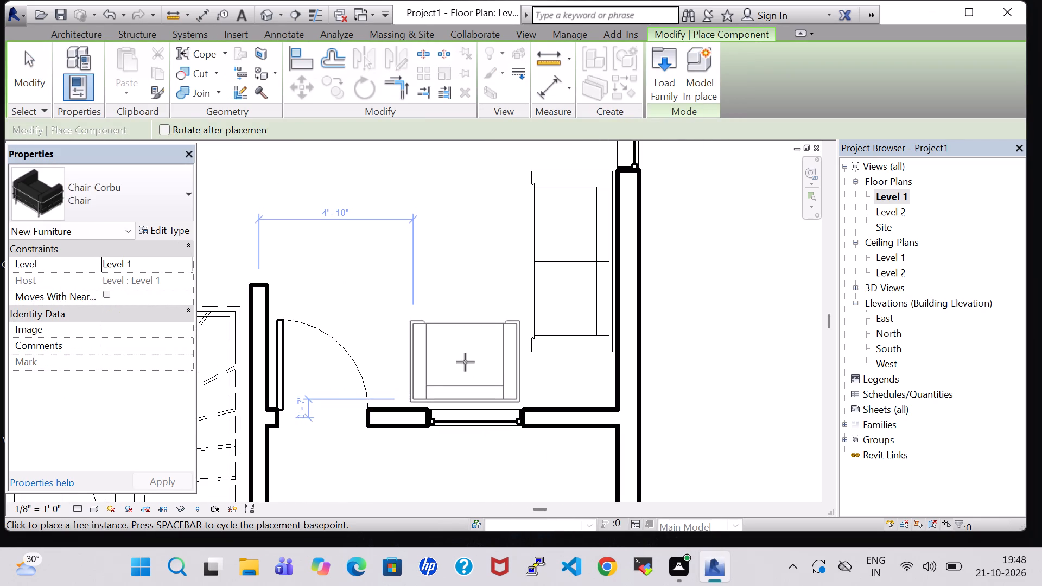
pyautogui.click(465, 362)
pyautogui.press('Escape')
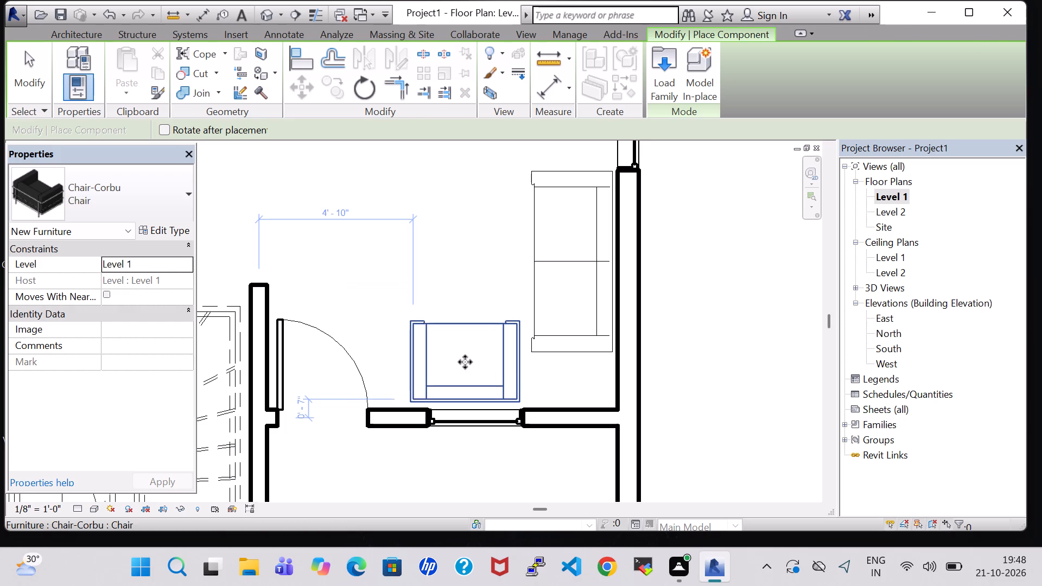
pyautogui.press('Escape')
# Nudge the sofa along the east wall to a net one increment north of its placed position.
pyautogui.click(555, 349)
pyautogui.press('Up')
pyautogui.press('Up')
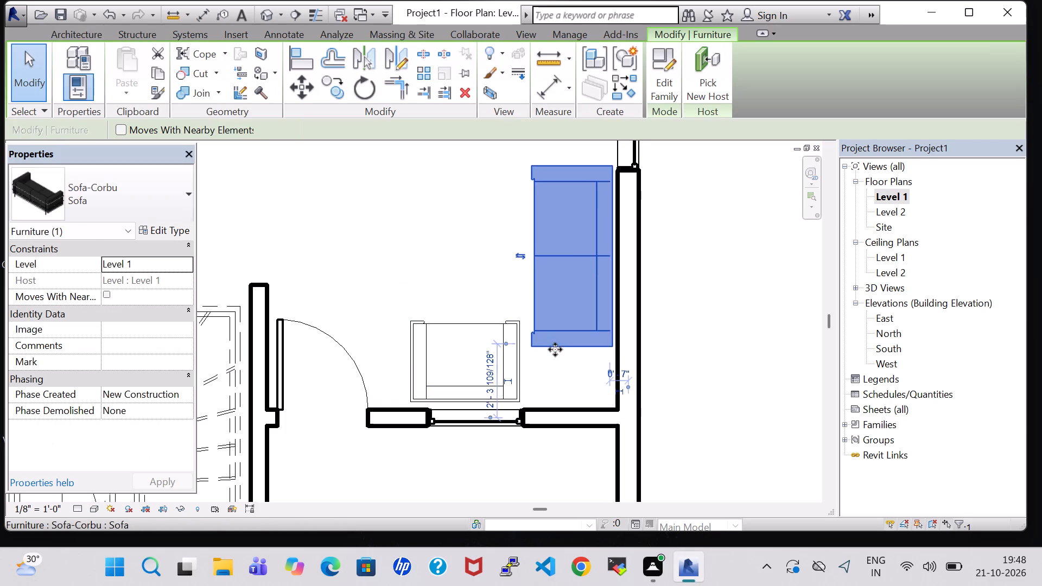
pyautogui.press('Up')
pyautogui.press('Up')
pyautogui.press('Up')
pyautogui.press('Up')
pyautogui.press('Up')
pyautogui.press('Up')
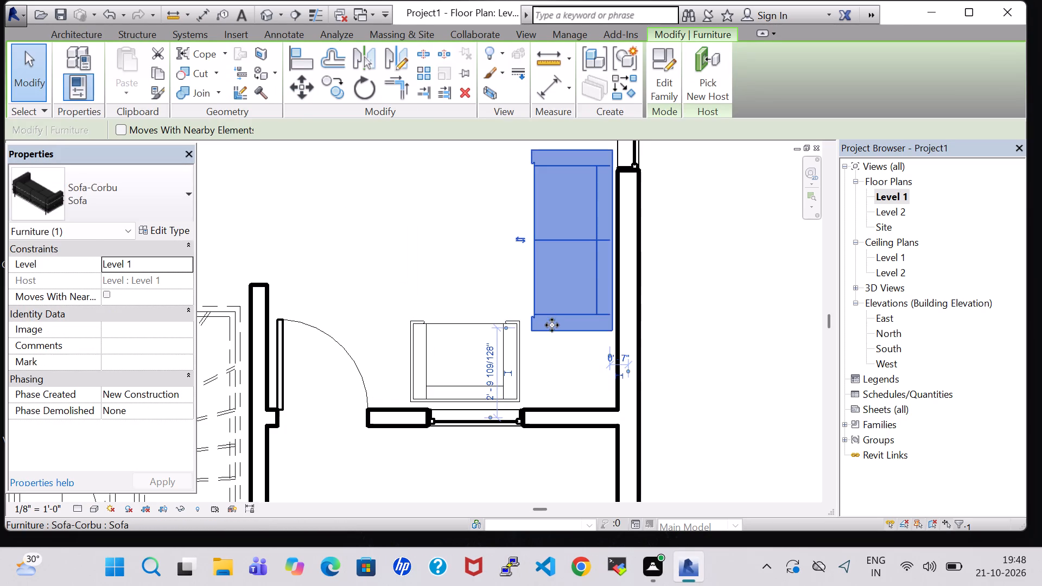
pyautogui.click(552, 320)
pyautogui.press('Down')
pyautogui.press('Down')
pyautogui.press('Down')
pyautogui.press('Down')
pyautogui.press('Down')
pyautogui.press('Down')
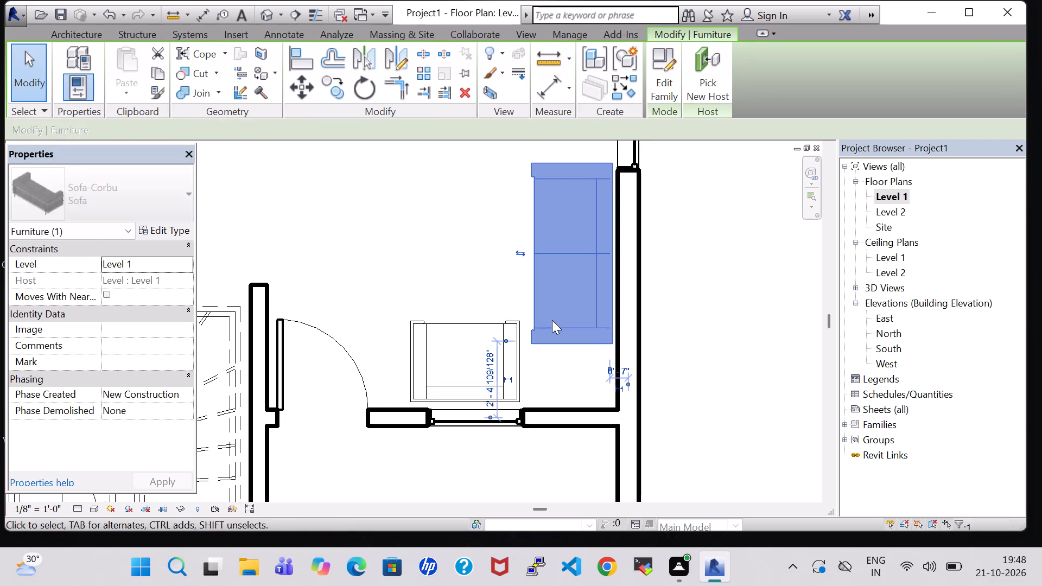
pyautogui.press('Down')
pyautogui.click(669, 311)
pyautogui.scroll(-4, 670, 309)
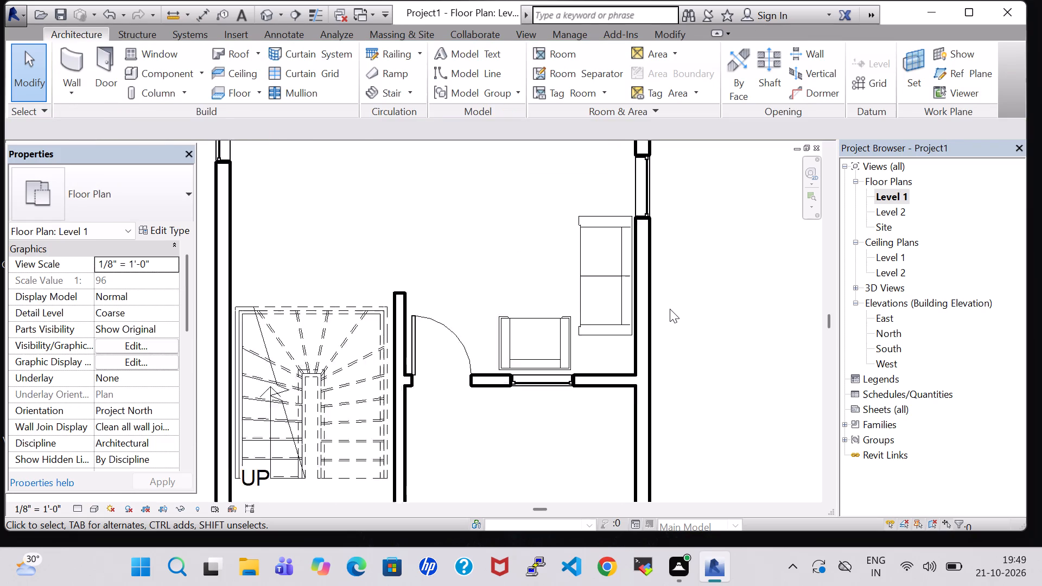
pyautogui.scroll(-1, 670, 309)
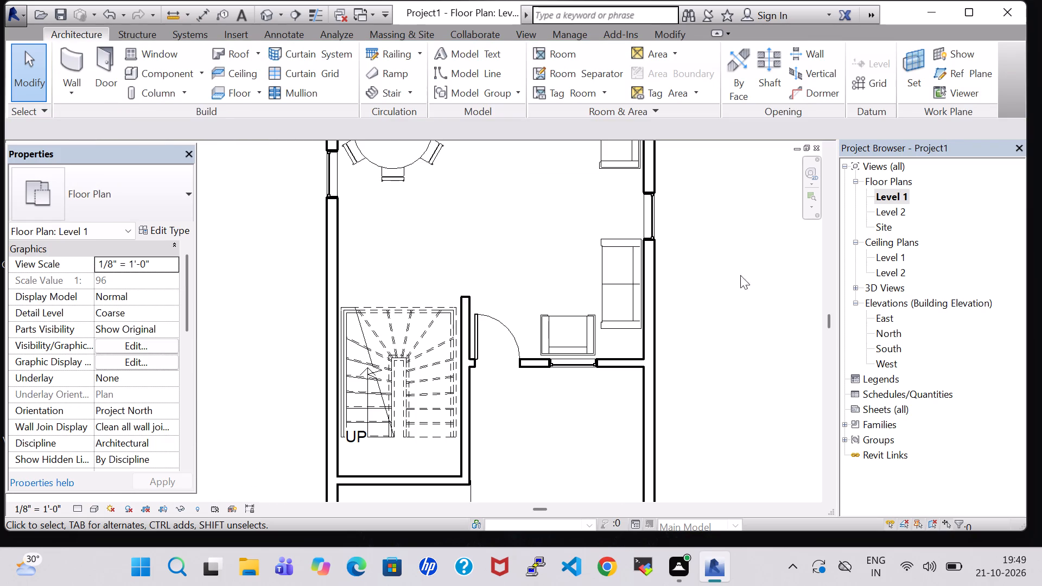
# Nudge the sofa along the east wall one increment north.
pyautogui.moveTo(745, 267); pyautogui.dragTo(752, 300, button='middle')
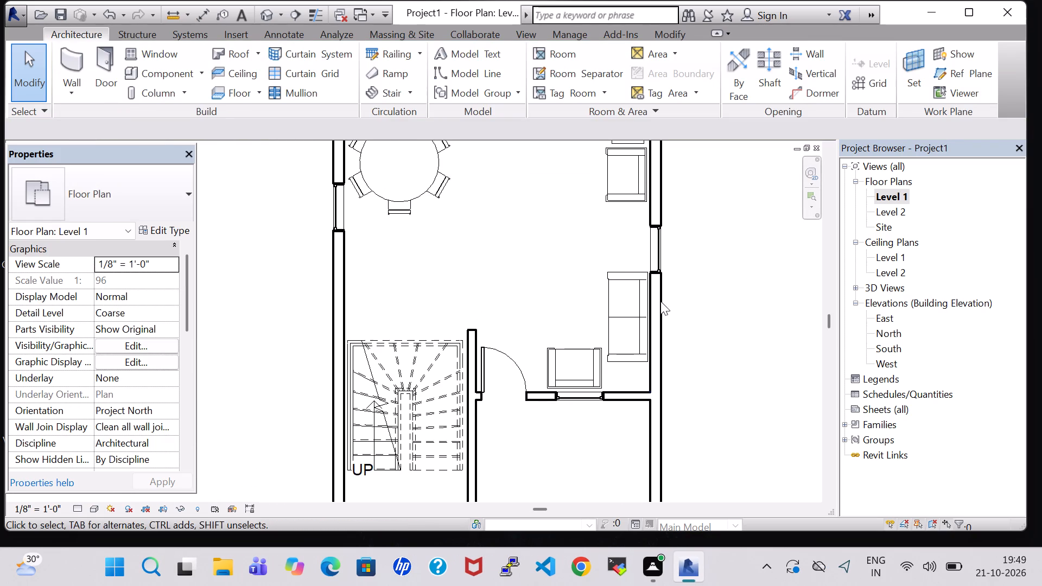
pyautogui.moveTo(692, 289); pyautogui.dragTo(695, 313, button='middle')
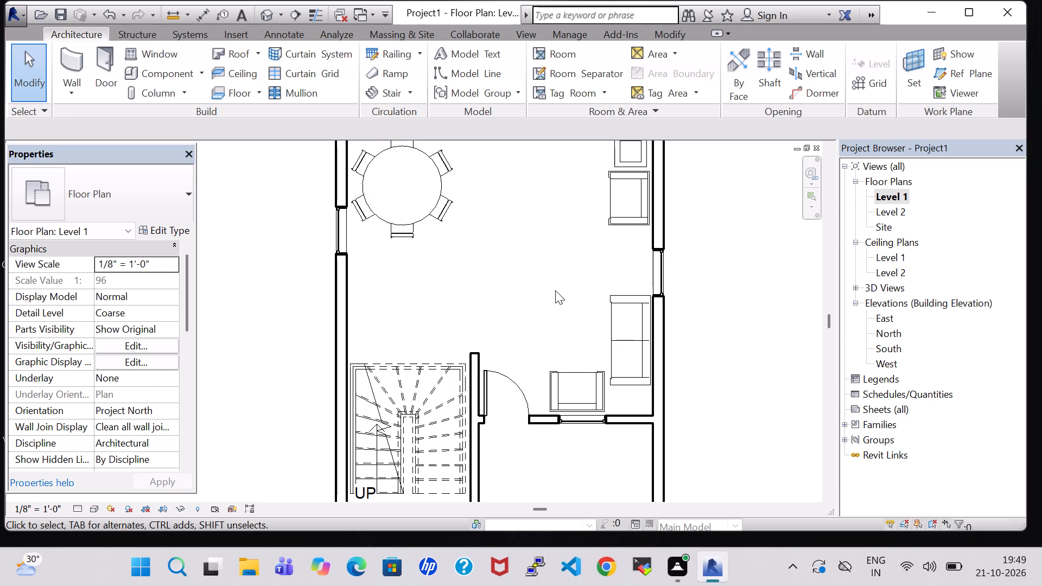
pyautogui.click(617, 310)
pyautogui.press('Up')
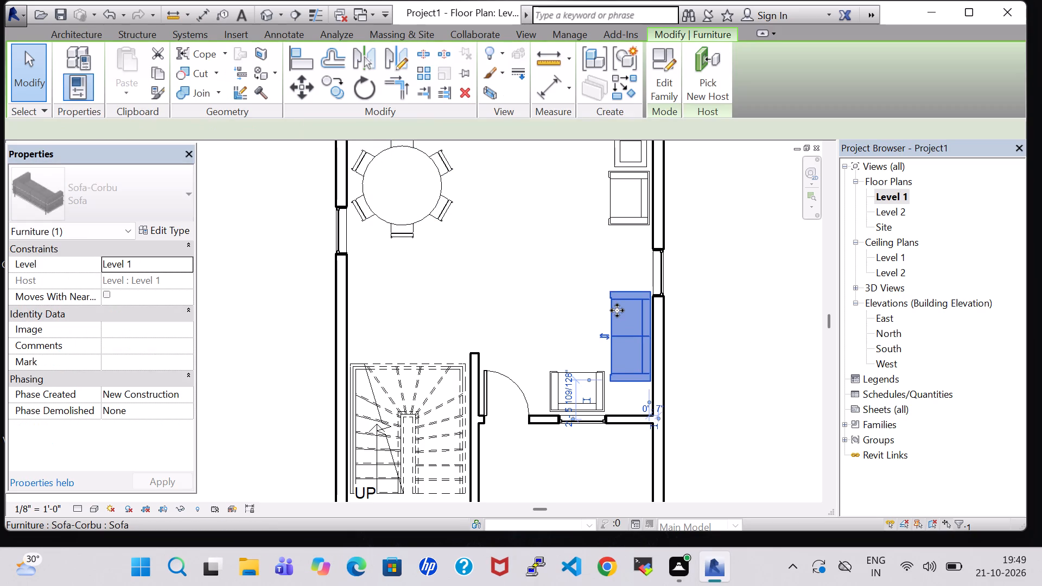
pyautogui.click(699, 355)
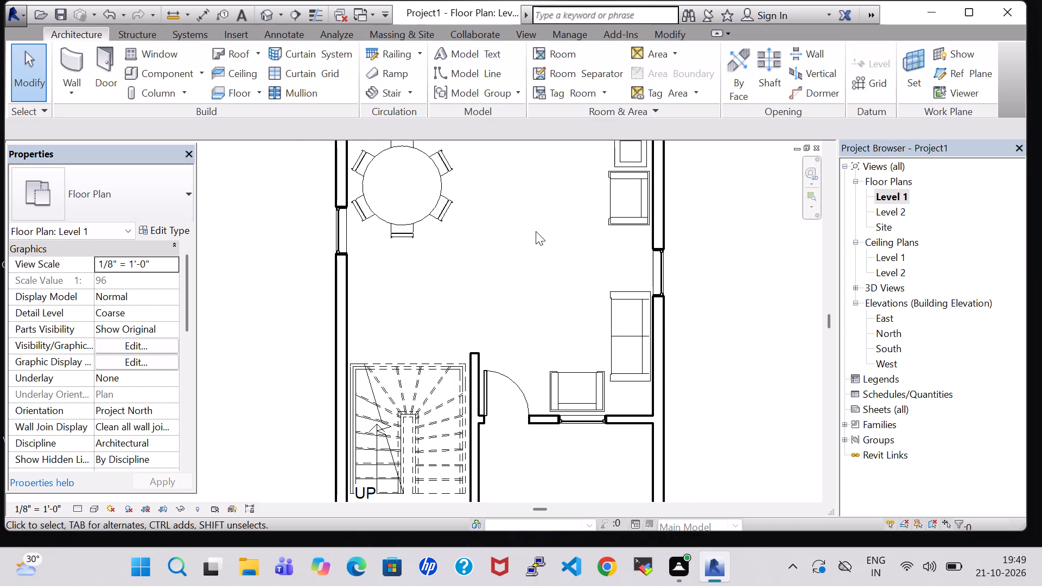
# Place a Table-End 24" x 24" like the bedroom's in the large room's southeast corner, directly south of the sofa.
pyautogui.middleClick(536, 231)
pyautogui.scroll(1, 536, 231)
pyautogui.moveTo(540, 247); pyautogui.dragTo(541, 258, button='middle')
pyautogui.moveTo(541, 318); pyautogui.dragTo(519, 438, button='middle')
pyautogui.scroll(-1, 520, 363)
pyautogui.moveTo(509, 353); pyautogui.dragTo(513, 464, button='middle')
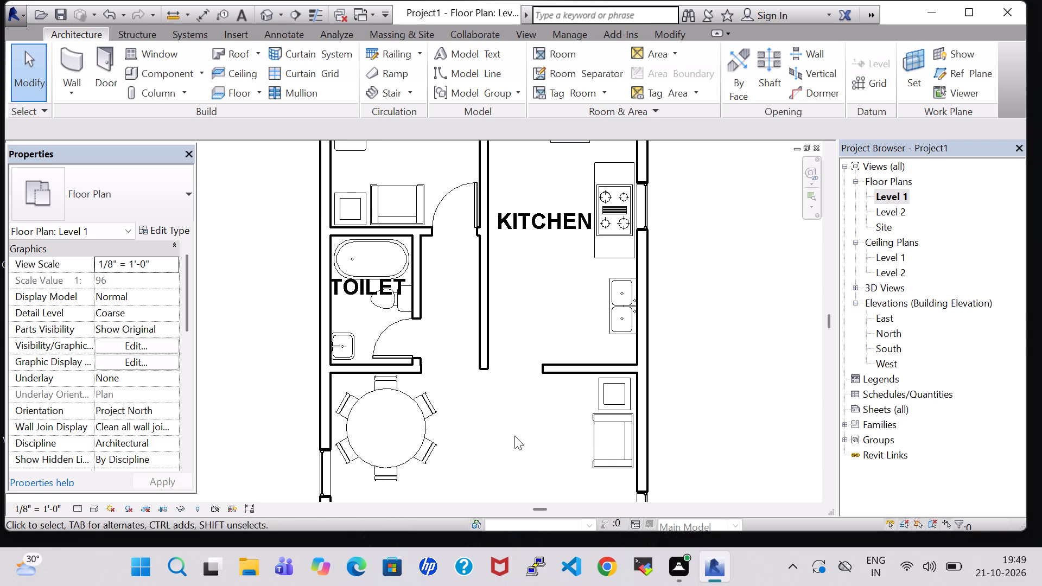
pyautogui.click(354, 153)
pyautogui.rightClick(354, 153)
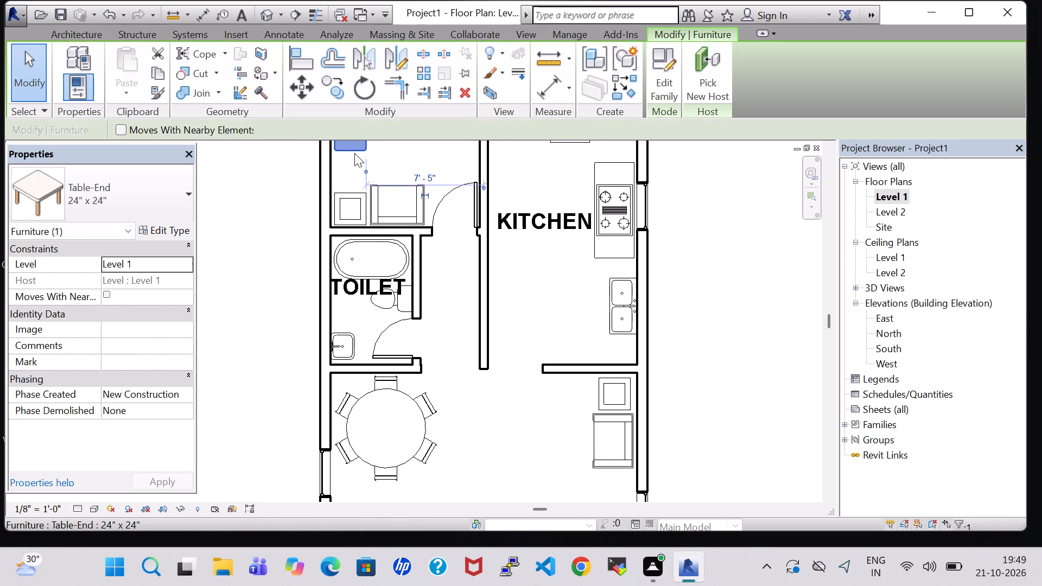
pyautogui.click(456, 283)
pyautogui.moveTo(487, 406); pyautogui.dragTo(470, 311, button='middle')
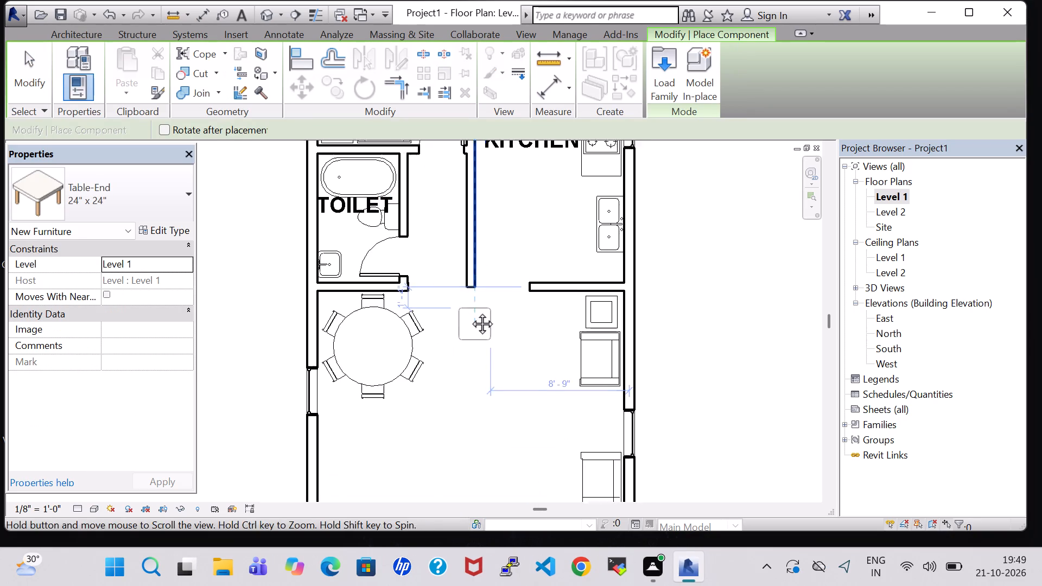
pyautogui.moveTo(470, 311); pyautogui.dragTo(470, 309, button='middle')
pyautogui.moveTo(513, 385); pyautogui.dragTo(483, 241, button='middle')
pyautogui.scroll(6, 530, 333)
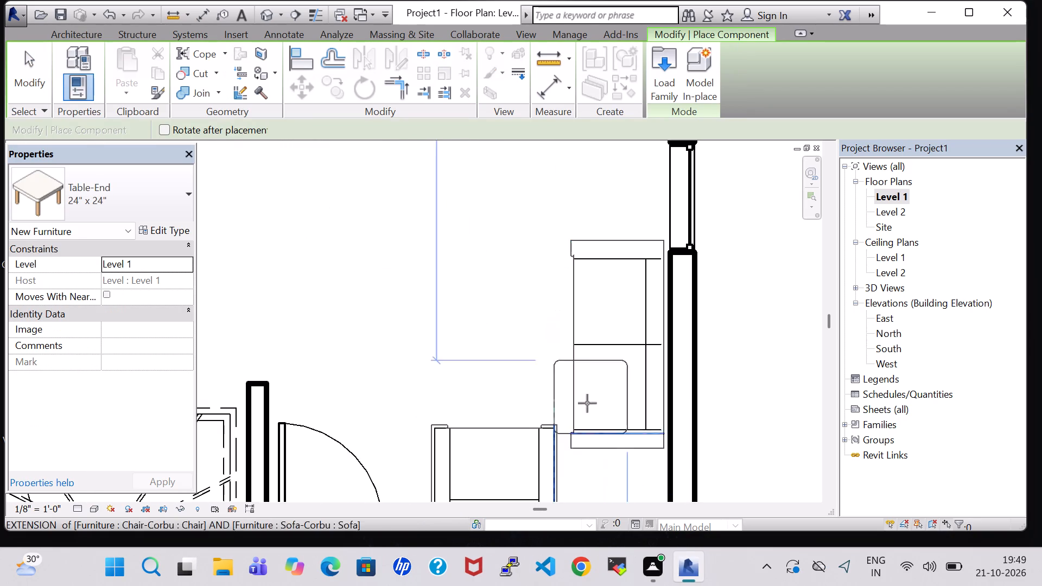
pyautogui.moveTo(583, 442); pyautogui.dragTo(486, 277, button='middle')
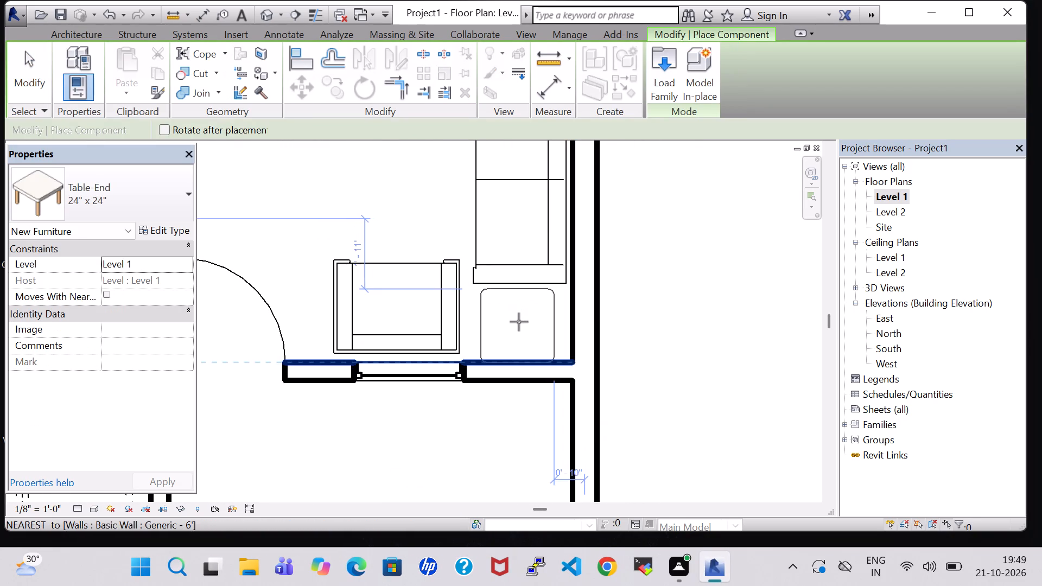
pyautogui.scroll(3, 523, 320)
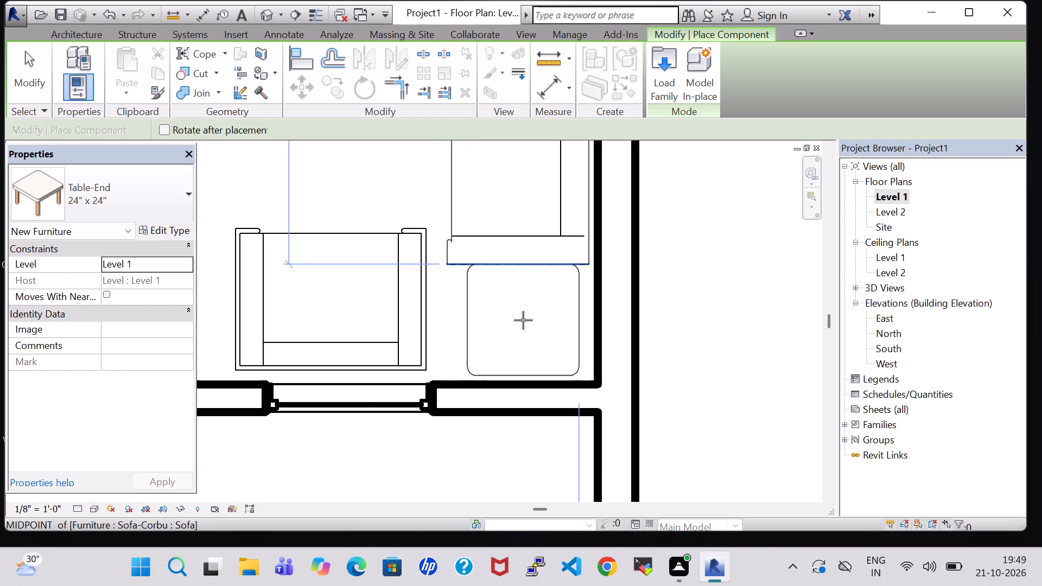
pyautogui.scroll(3, 523, 320)
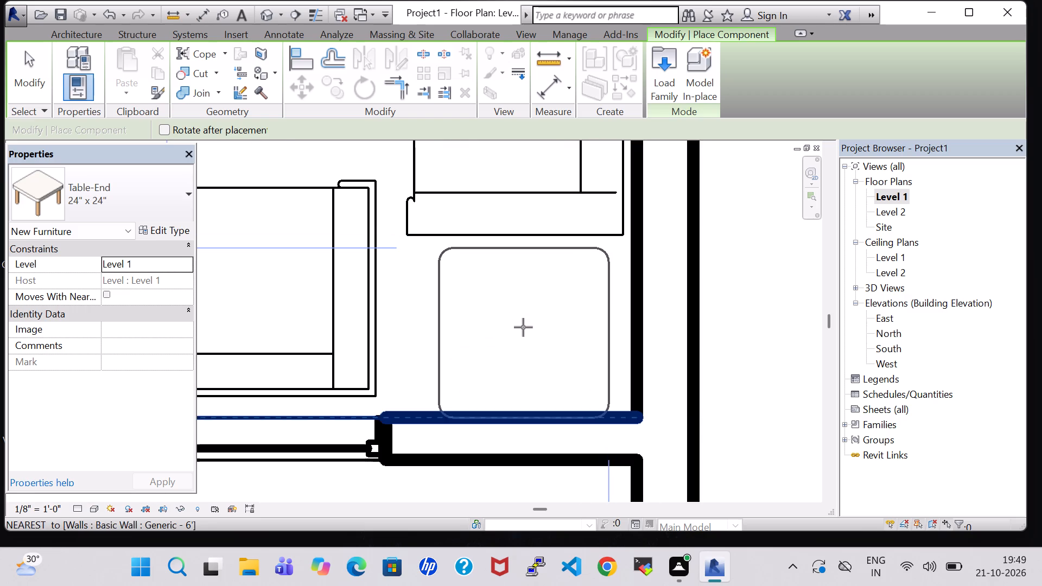
pyautogui.click(523, 324)
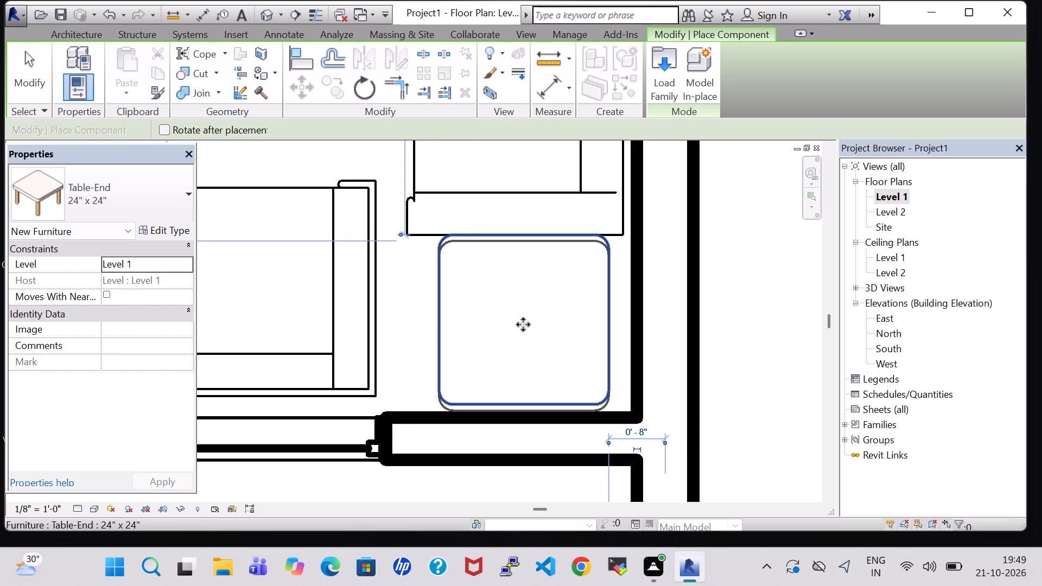
pyautogui.press('Escape')
pyautogui.press('Escape')
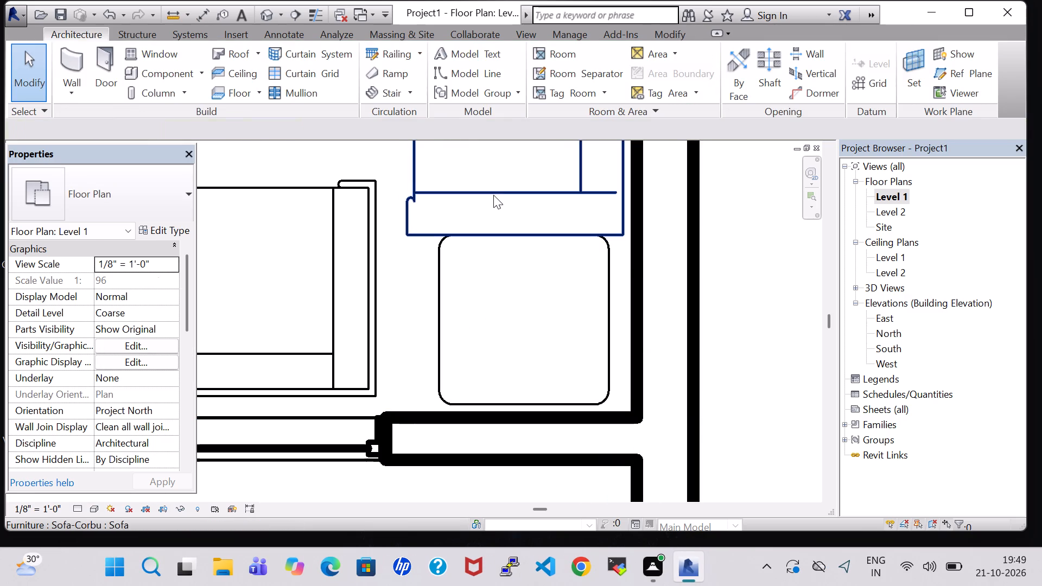
# Nudge the sofa two increments north, away from the corner end table.
pyautogui.click(493, 195)
pyautogui.press('Up')
pyautogui.press('Up')
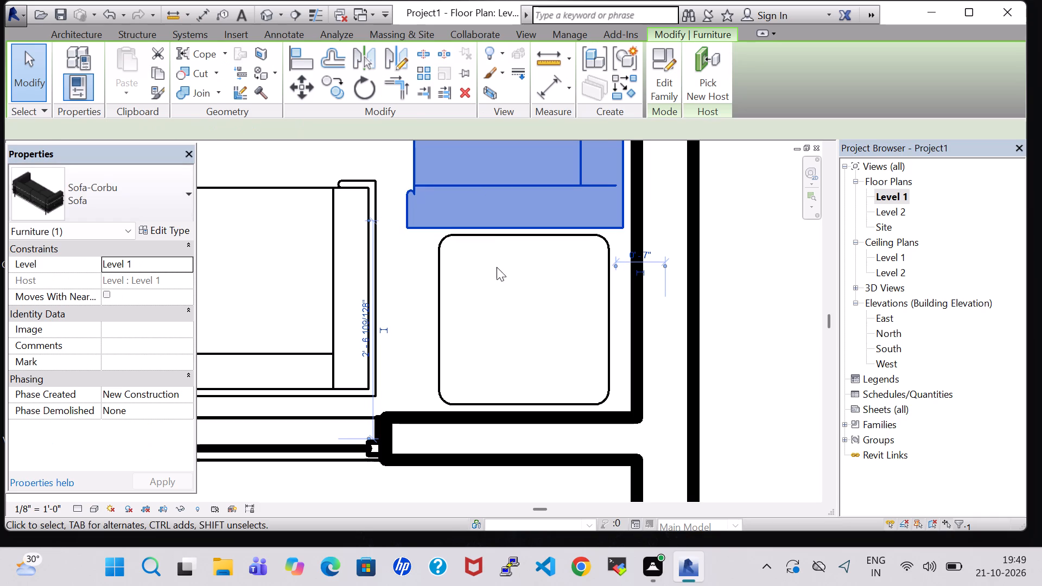
# Nudge the corner end table a net two increments east, closer to the east wall.
pyautogui.click(607, 329)
pyautogui.press('Right')
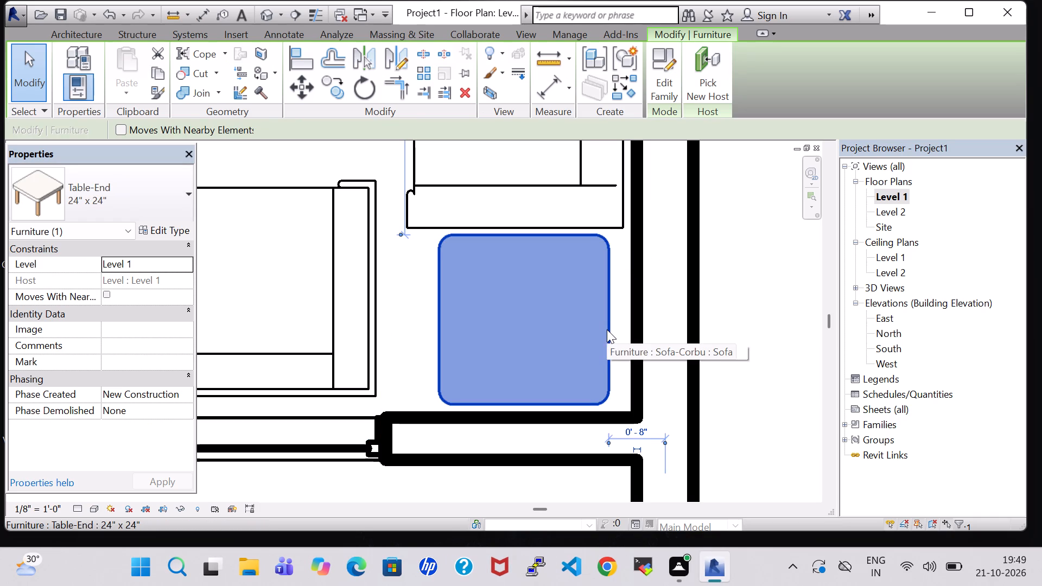
pyautogui.press('Right')
pyautogui.press('Right')
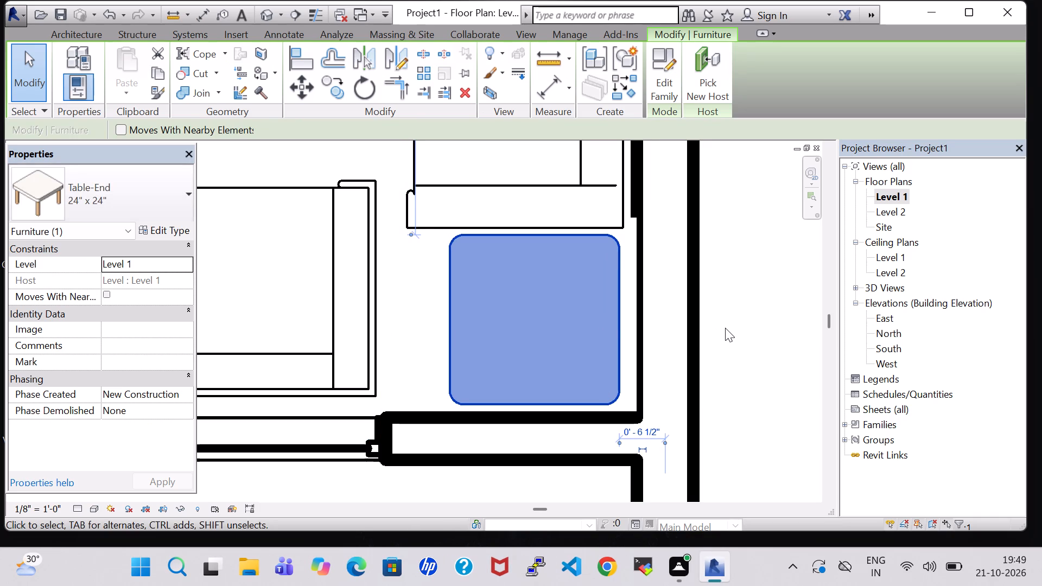
pyautogui.press('Left')
pyautogui.click(728, 328)
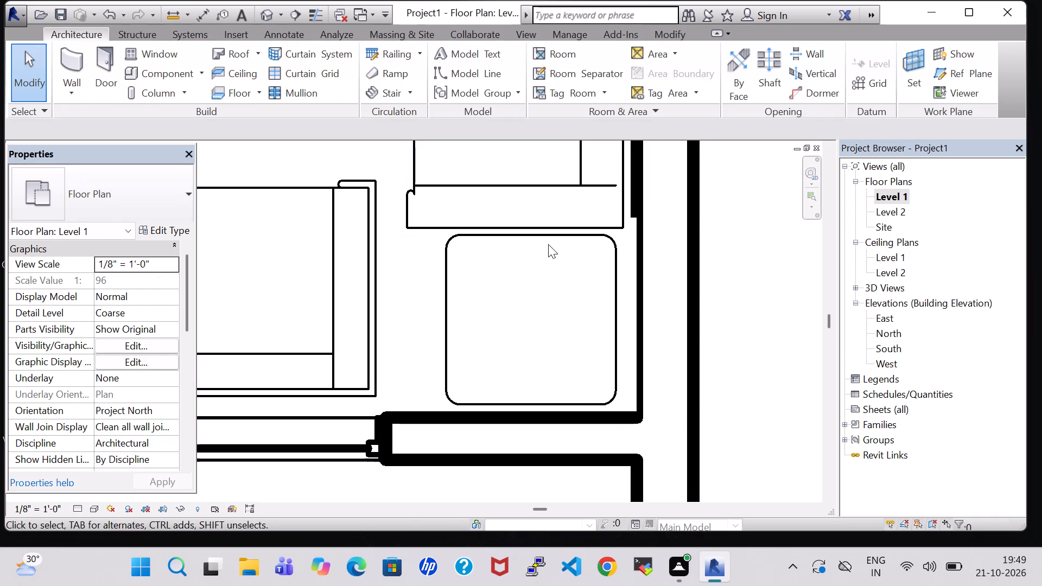
# Examine the type properties of the corner end table.
pyautogui.click(549, 239)
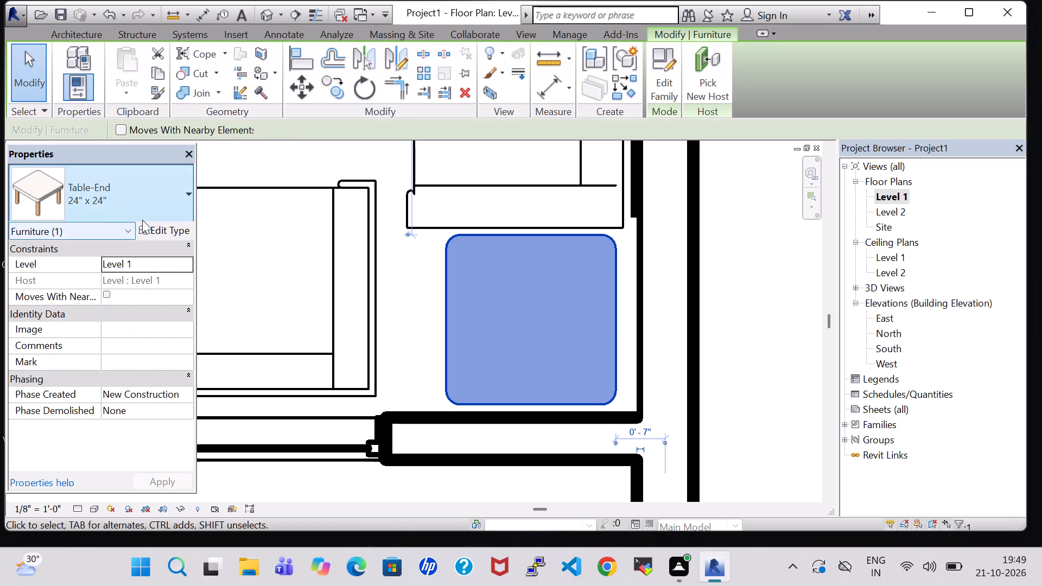
pyautogui.click(153, 226)
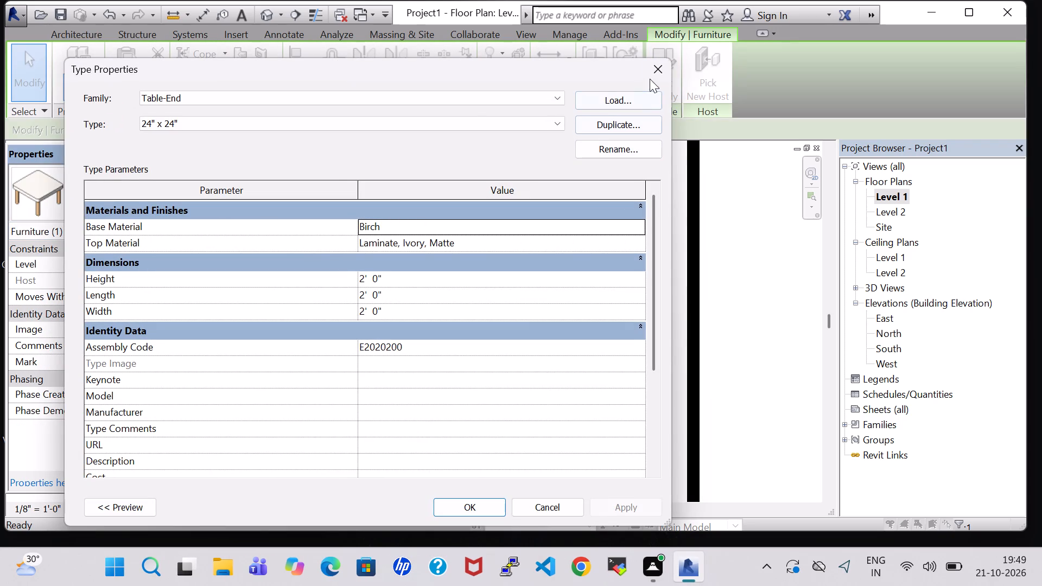
pyautogui.click(652, 72)
# Place an RPC Plant - Tropical Agave - 1.5' like the bedroom's at the west edge of the corner end table.
pyautogui.scroll(-12, 528, 281)
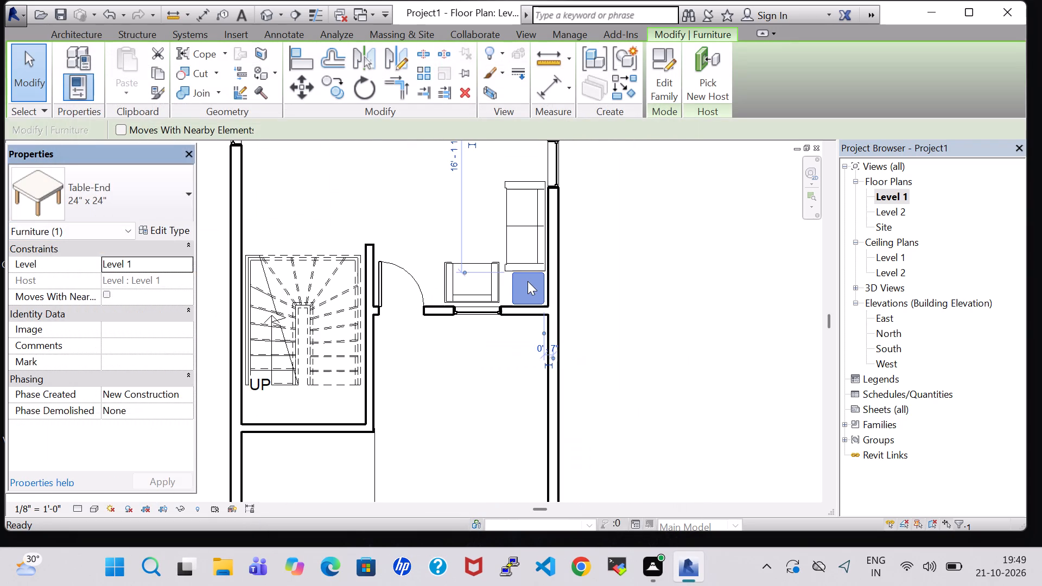
pyautogui.moveTo(577, 224); pyautogui.dragTo(666, 432, button='middle')
pyautogui.moveTo(498, 272); pyautogui.dragTo(486, 525, button='middle')
pyautogui.moveTo(425, 258); pyautogui.dragTo(434, 275, button='middle')
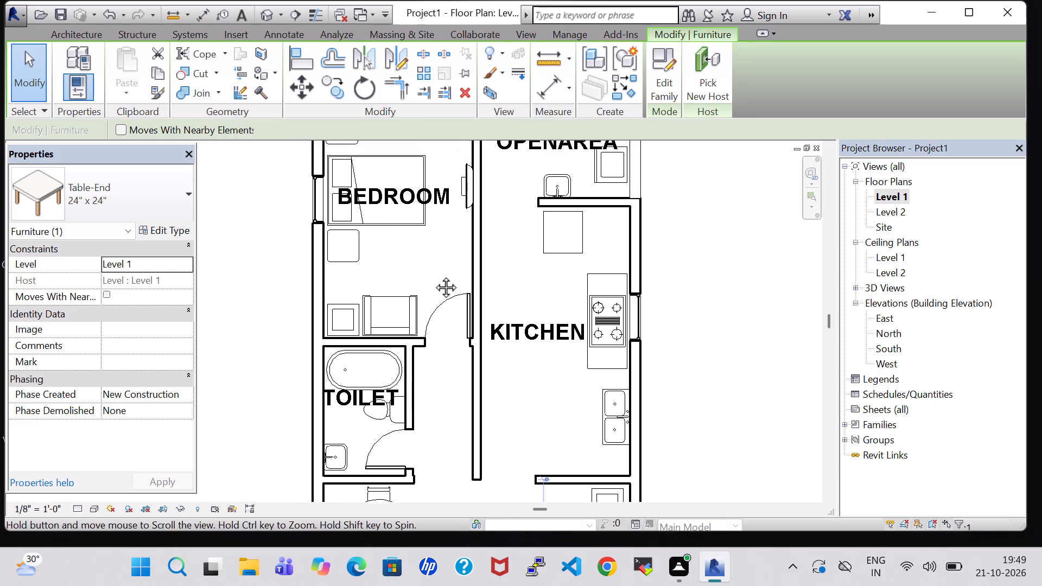
pyautogui.moveTo(434, 275); pyautogui.dragTo(436, 312, button='middle')
pyautogui.click(356, 179)
pyautogui.rightClick(356, 179)
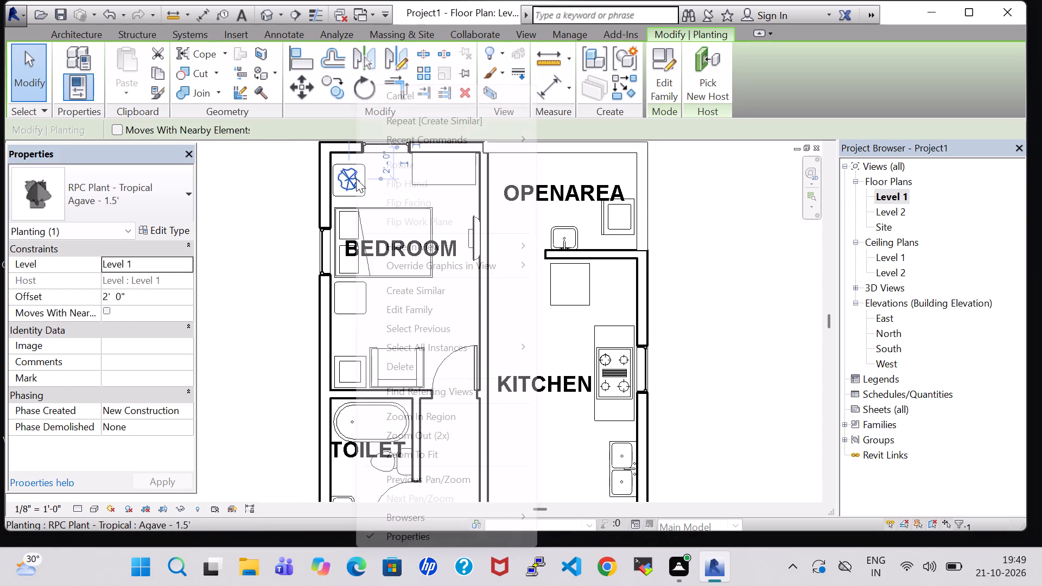
pyautogui.click(428, 295)
pyautogui.moveTo(700, 364); pyautogui.dragTo(694, 339, button='middle')
pyautogui.moveTo(690, 304); pyautogui.dragTo(671, 228, button='middle')
pyautogui.moveTo(656, 468); pyautogui.dragTo(655, 297, button='middle')
pyautogui.scroll(1, 656, 467)
pyautogui.scroll(2, 649, 317)
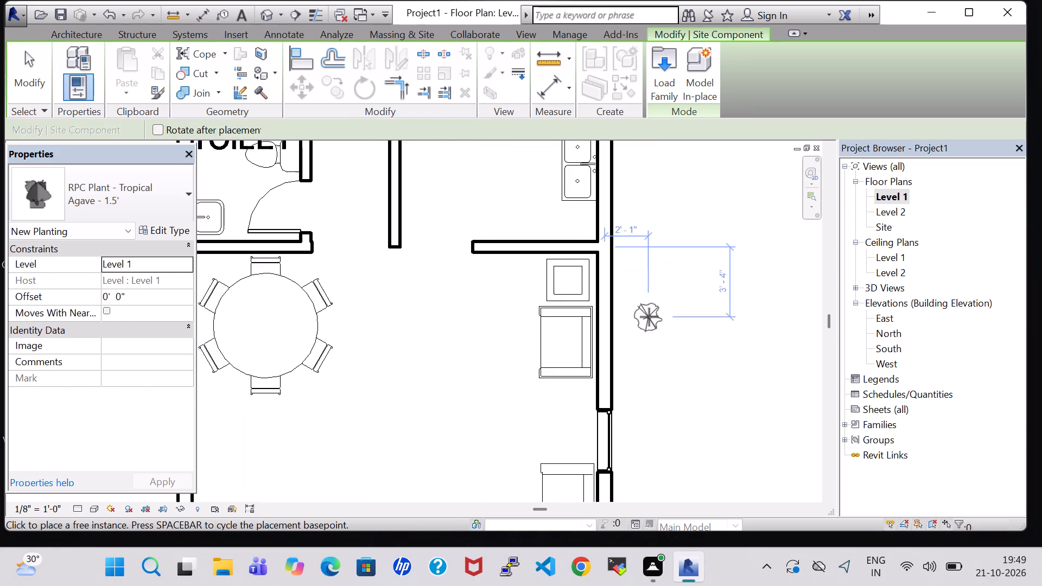
pyautogui.moveTo(652, 413); pyautogui.dragTo(660, 219, button='middle')
pyautogui.scroll(4, 622, 363)
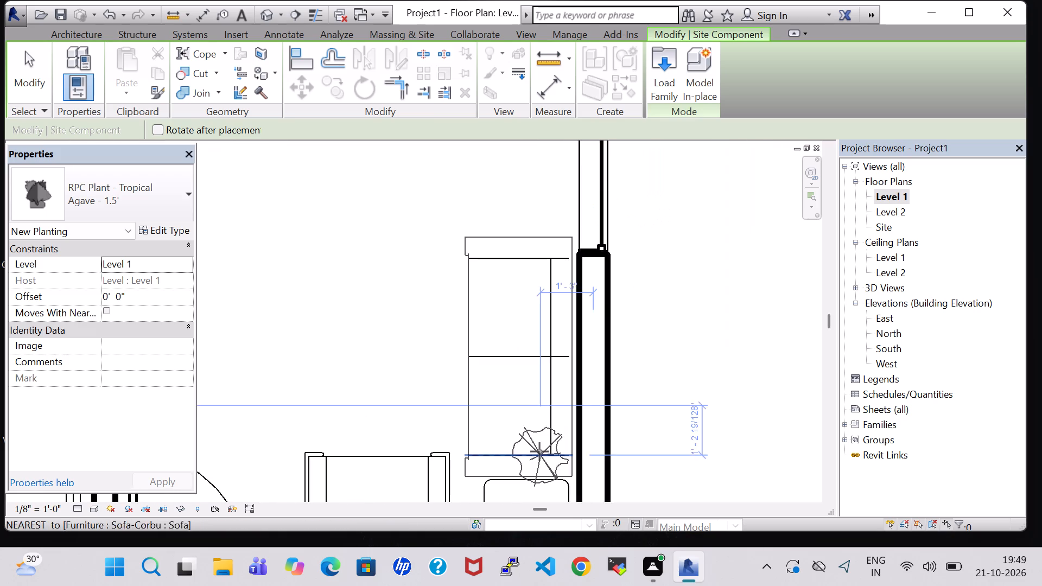
pyautogui.moveTo(539, 451); pyautogui.dragTo(568, 231, button='middle')
pyautogui.click(508, 307)
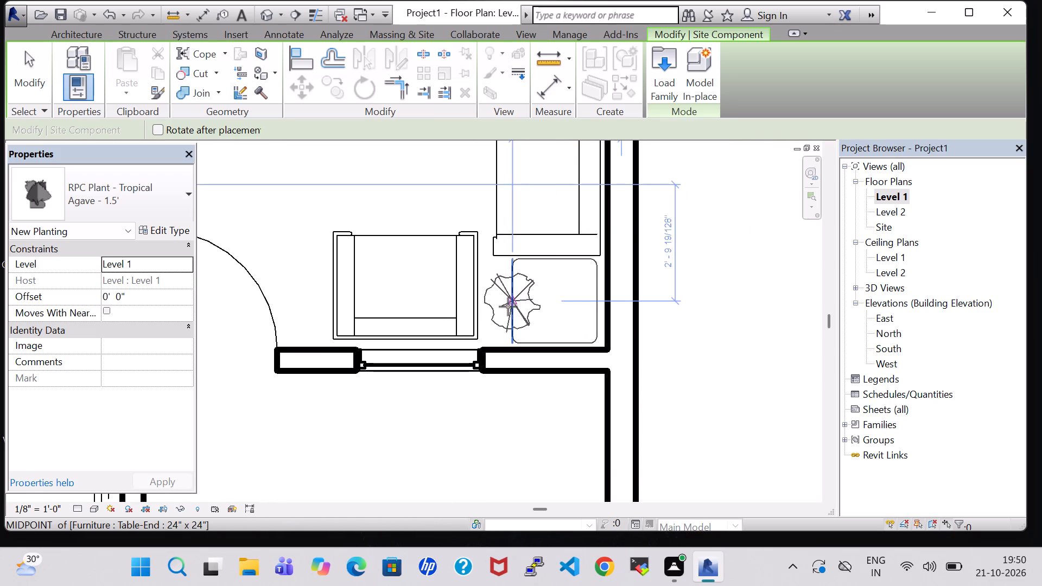
pyautogui.press('Escape')
pyautogui.press('Escape')
# Set the new agave plant's offset to 2' 0".
pyautogui.click(494, 298)
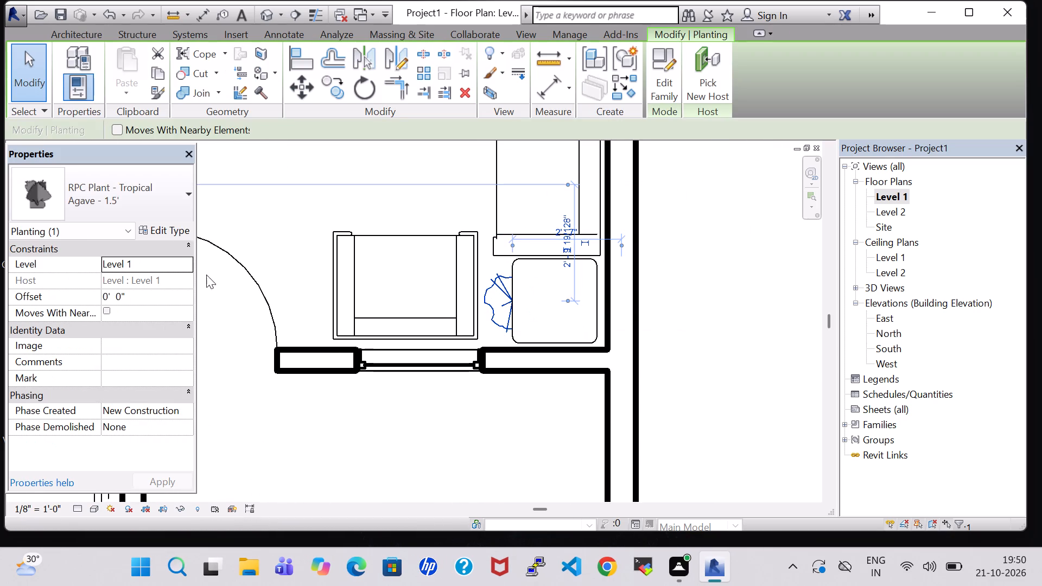
pyautogui.click(109, 295)
pyautogui.press('BackSpace')
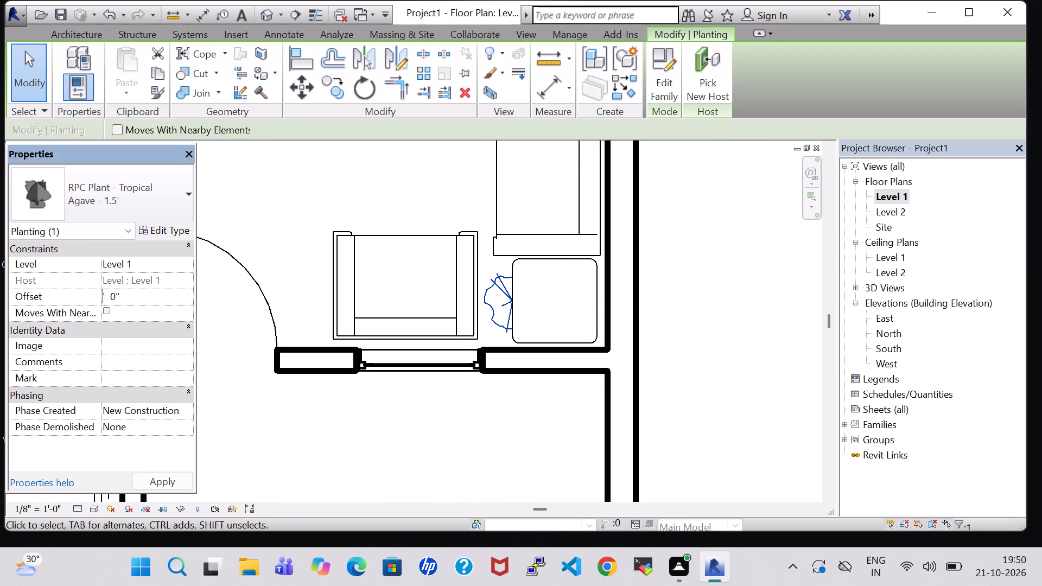
pyautogui.press('2')
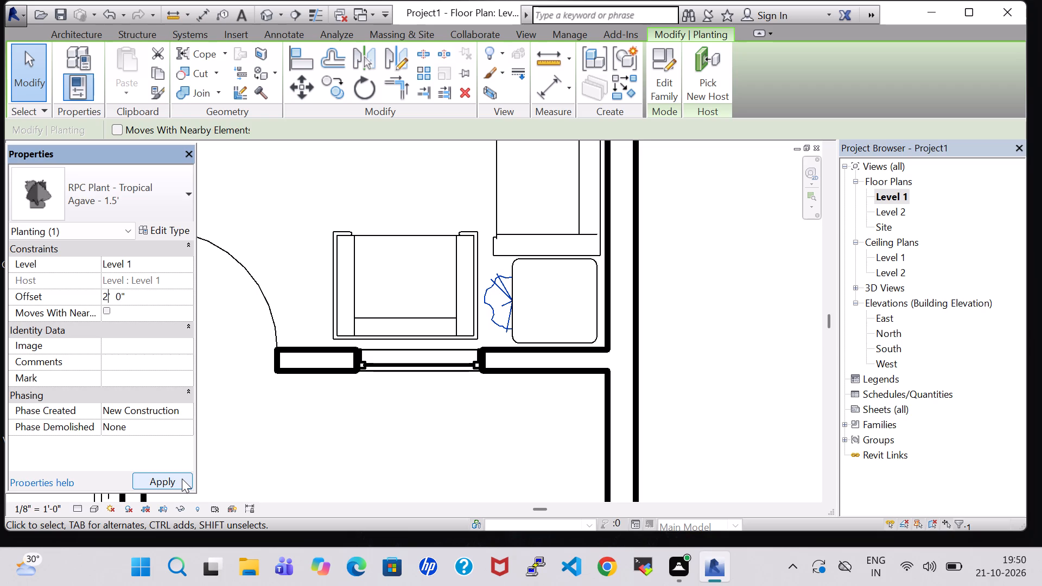
pyautogui.click(182, 479)
# Nudge the agave plant twelve increments east to centre it on the corner end table.
pyautogui.press('Right')
pyautogui.press('Right')
pyautogui.press('Right')
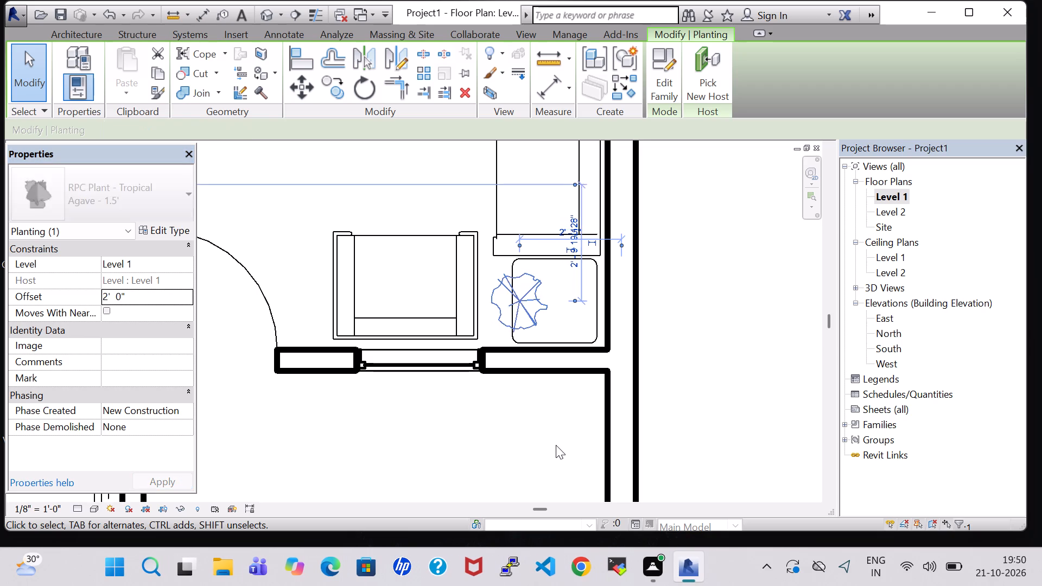
pyautogui.press('Right')
pyautogui.press('Right')
pyautogui.press('Right')
pyautogui.press('Right')
pyautogui.press('Right')
pyautogui.press('Right')
pyautogui.press('Right')
pyautogui.press('Right')
pyautogui.press('Right')
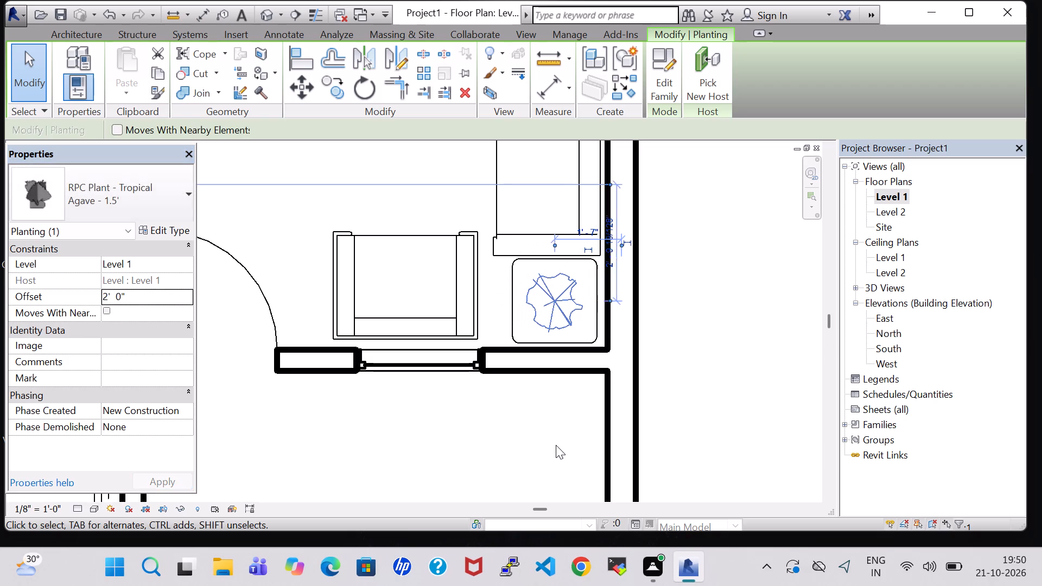
pyautogui.click(729, 375)
# Load the Table-Dining Oval family from the furniture tables library.
pyautogui.scroll(-4, 726, 374)
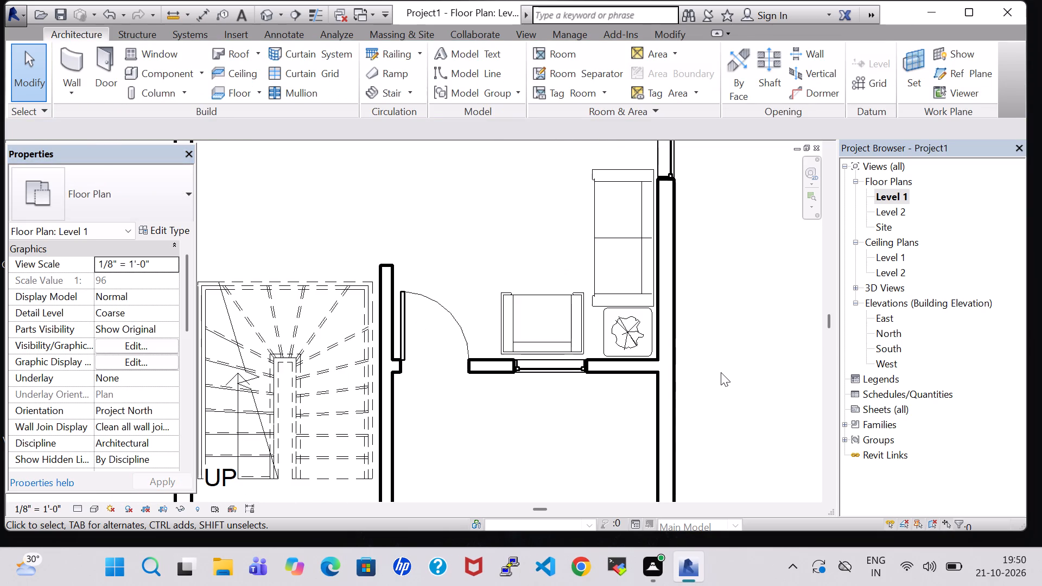
pyautogui.moveTo(736, 250); pyautogui.dragTo(736, 278, button='middle')
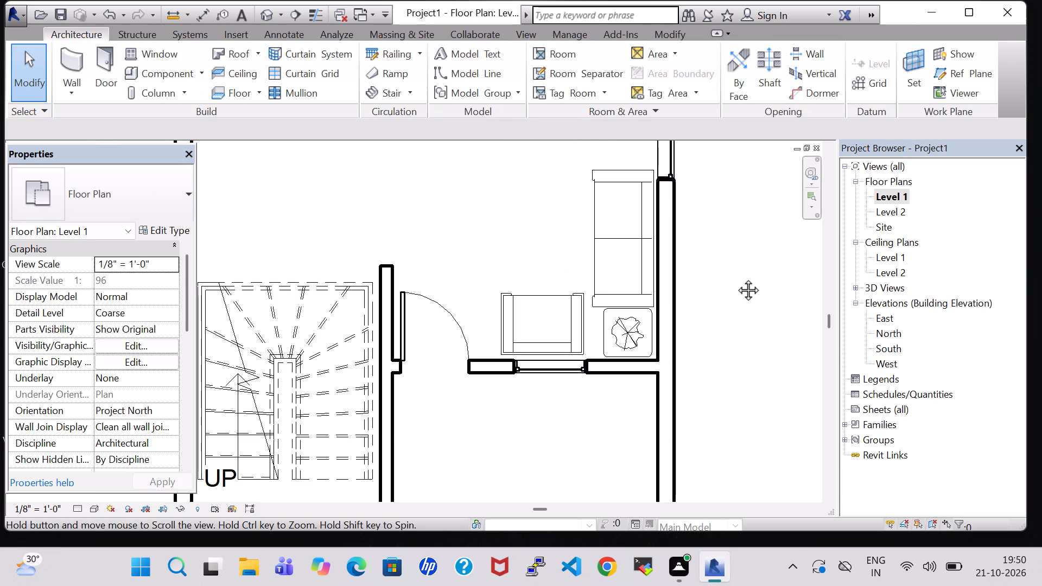
pyautogui.moveTo(736, 278); pyautogui.dragTo(733, 315, button='middle')
pyautogui.click(168, 78)
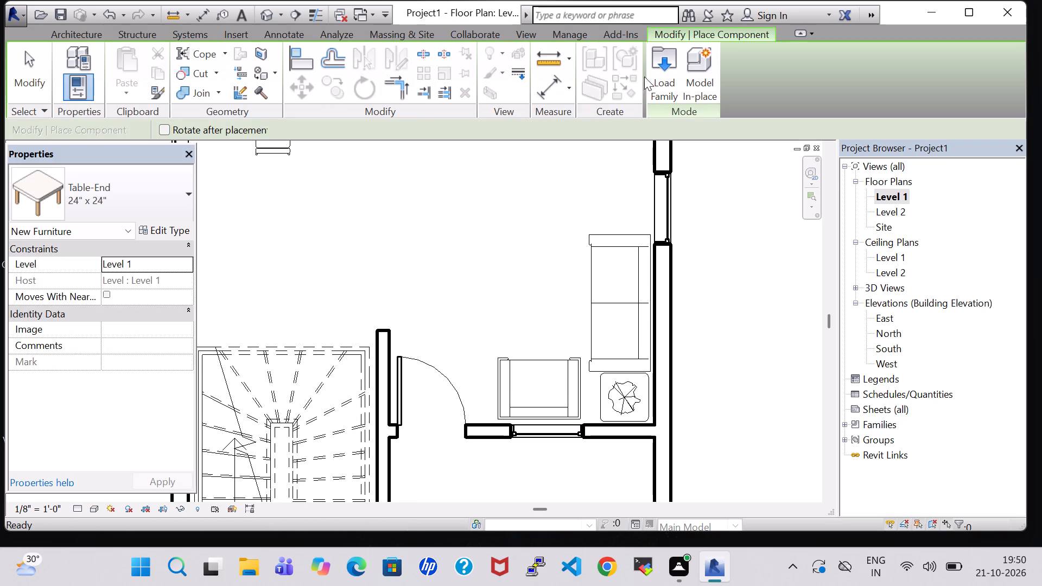
pyautogui.click(662, 78)
pyautogui.doubleClick(592, 362)
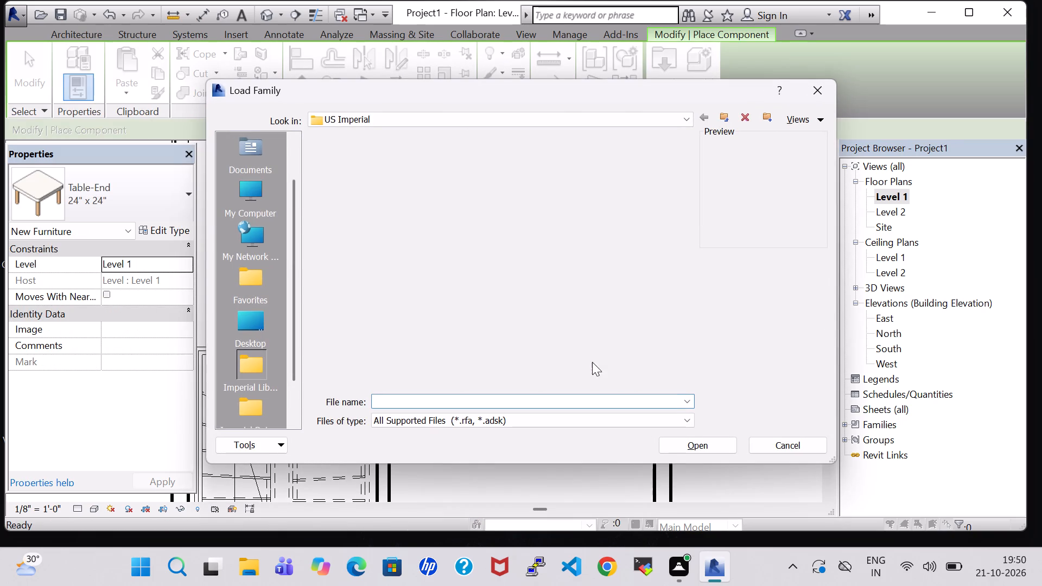
pyautogui.doubleClick(544, 155)
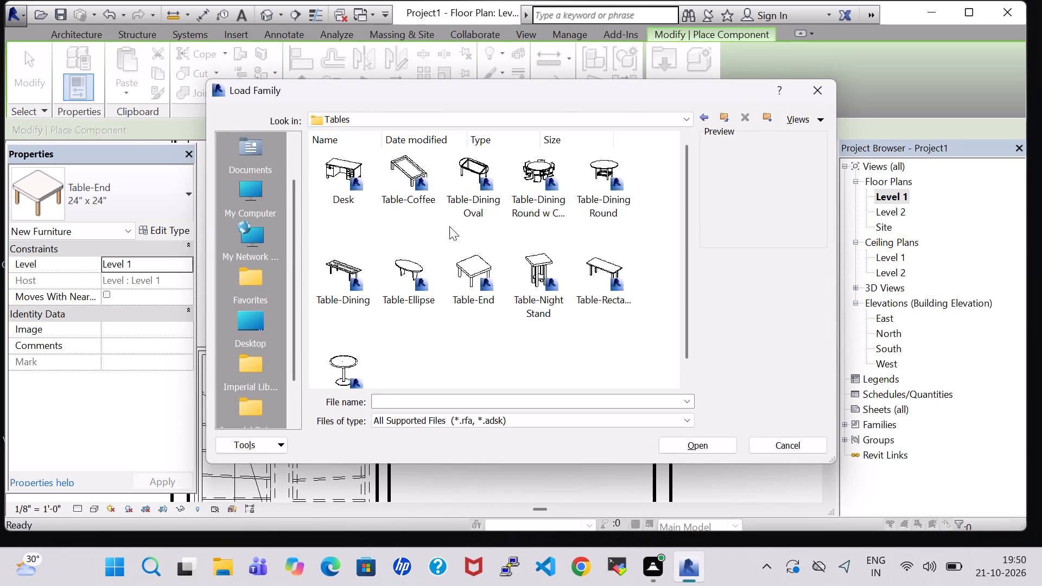
pyautogui.click(452, 196)
pyautogui.click(677, 439)
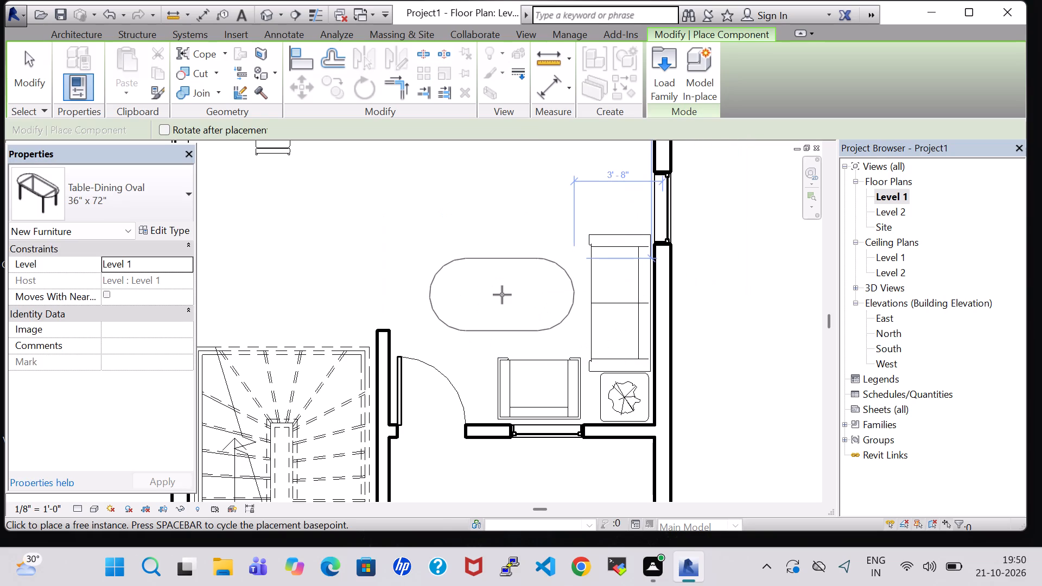
# Place a 36" x 48" Table-Dining Oval, rotated to run north-south, west of the sofa and north of the armchair.
pyautogui.click(173, 235)
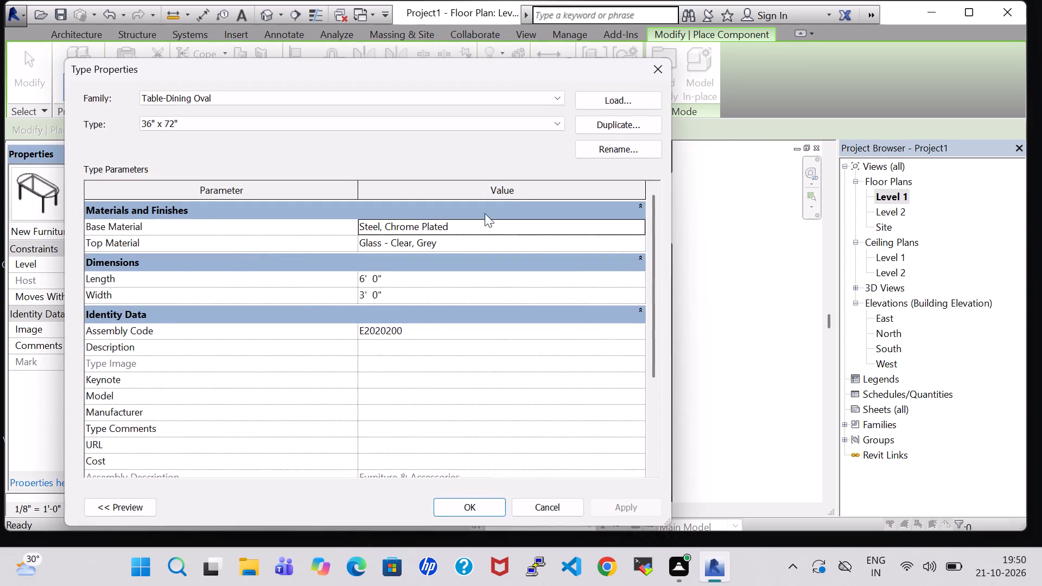
pyautogui.click(505, 120)
pyautogui.click(482, 133)
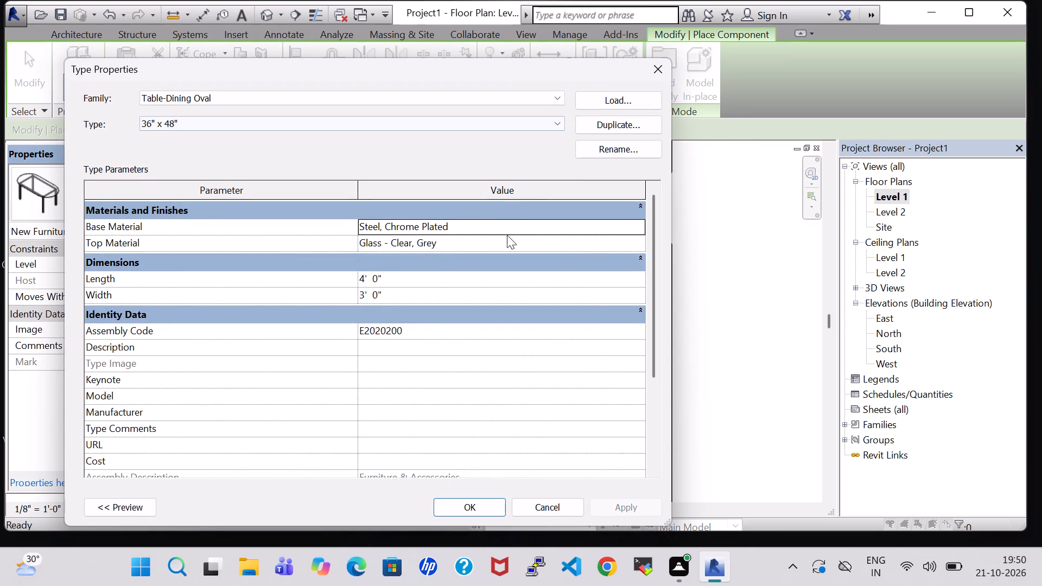
pyautogui.click(471, 503)
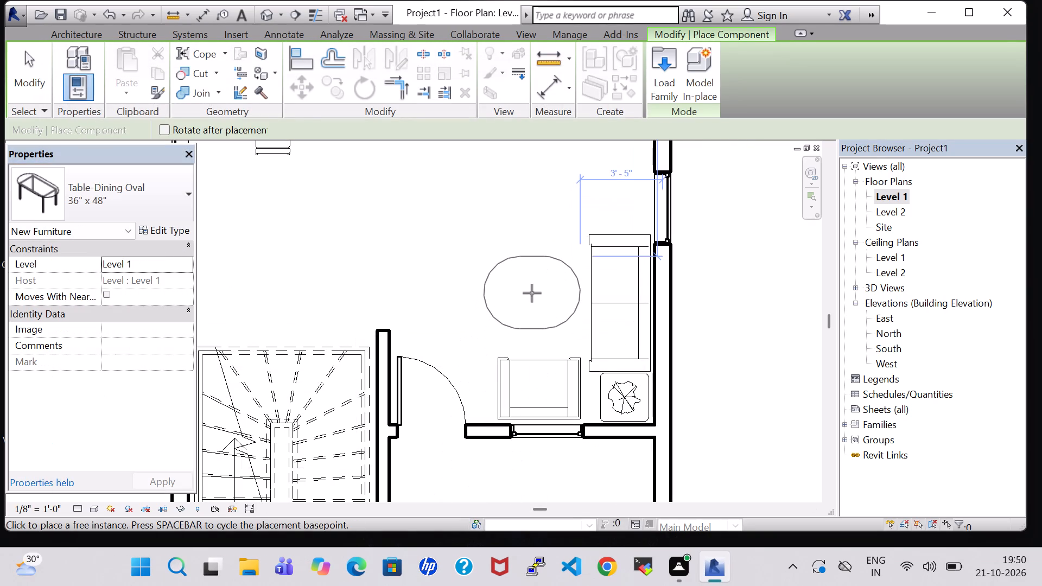
pyautogui.press('space')
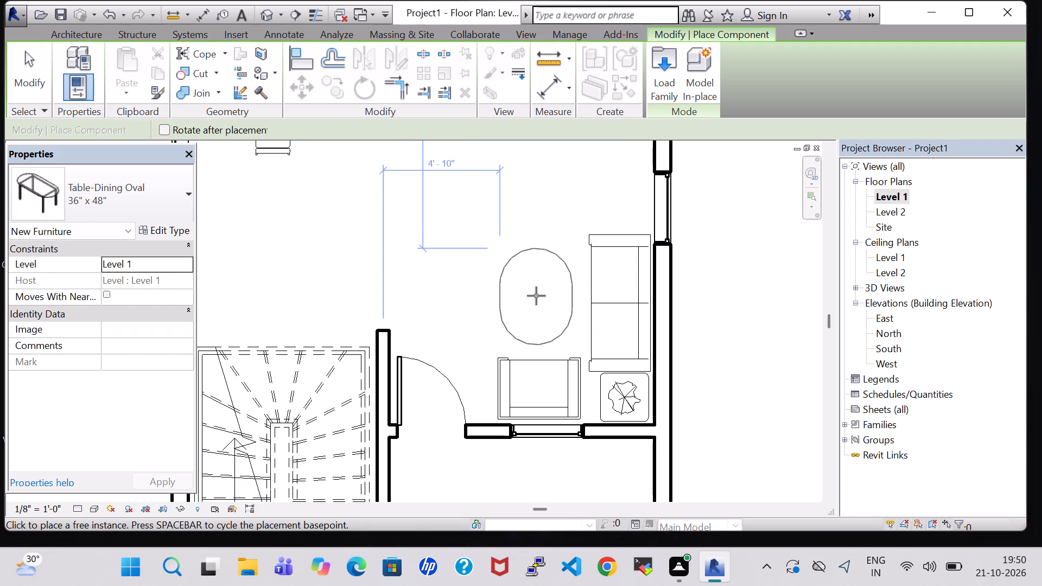
pyautogui.click(536, 296)
pyautogui.press('Escape')
pyautogui.press('Escape')
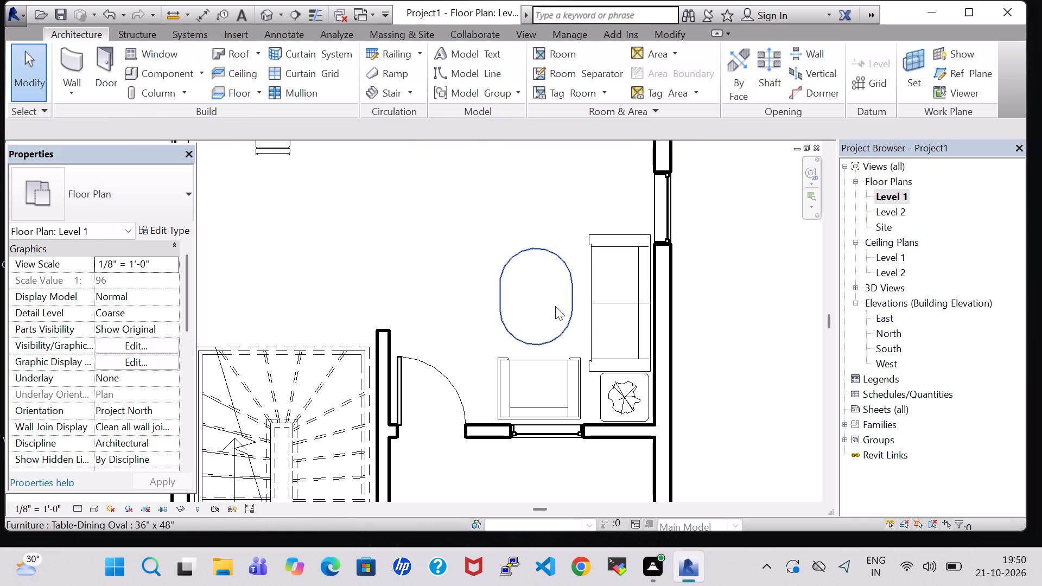
# Place another RPC Plant - Tropical Agave - 1.5' like the end table's at the north edge of the oval table.
pyautogui.click(630, 397)
pyautogui.rightClick(630, 396)
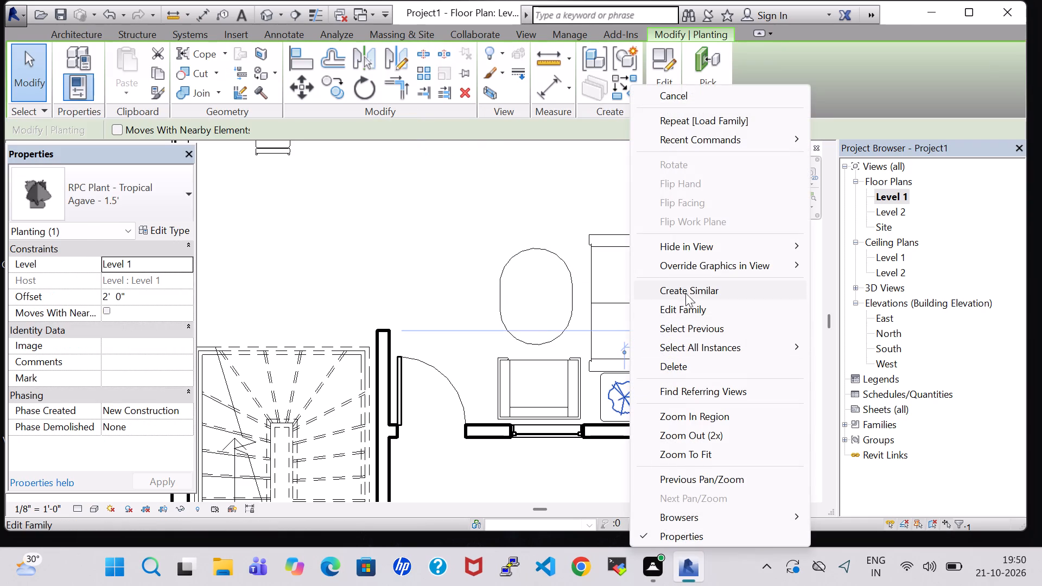
pyautogui.click(685, 286)
pyautogui.click(541, 252)
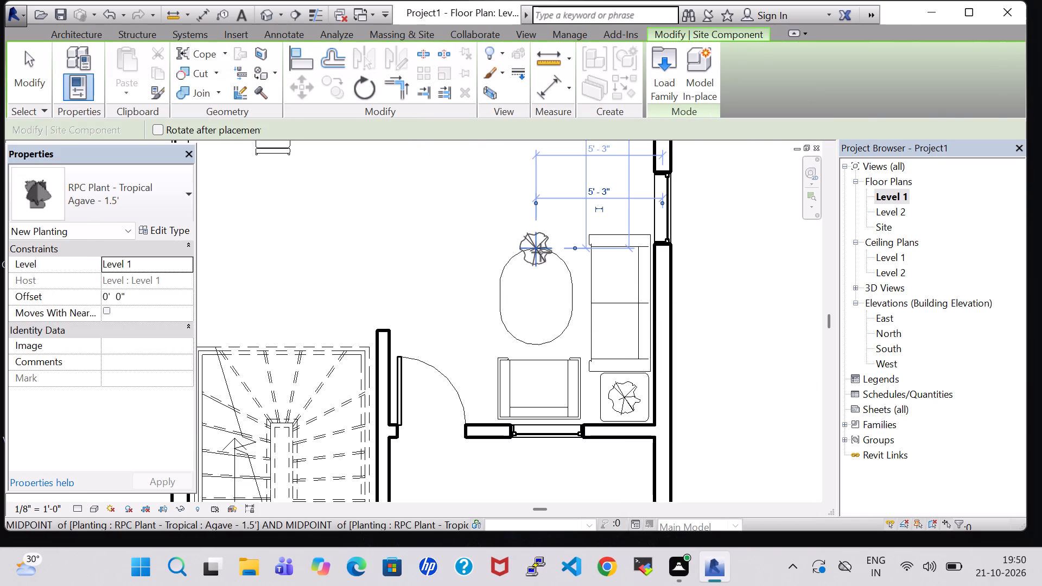
pyautogui.press('Escape')
pyautogui.press('Escape')
# Check the oval table's type properties and set the new agave plant's offset to 2' 0".
pyautogui.click(539, 237)
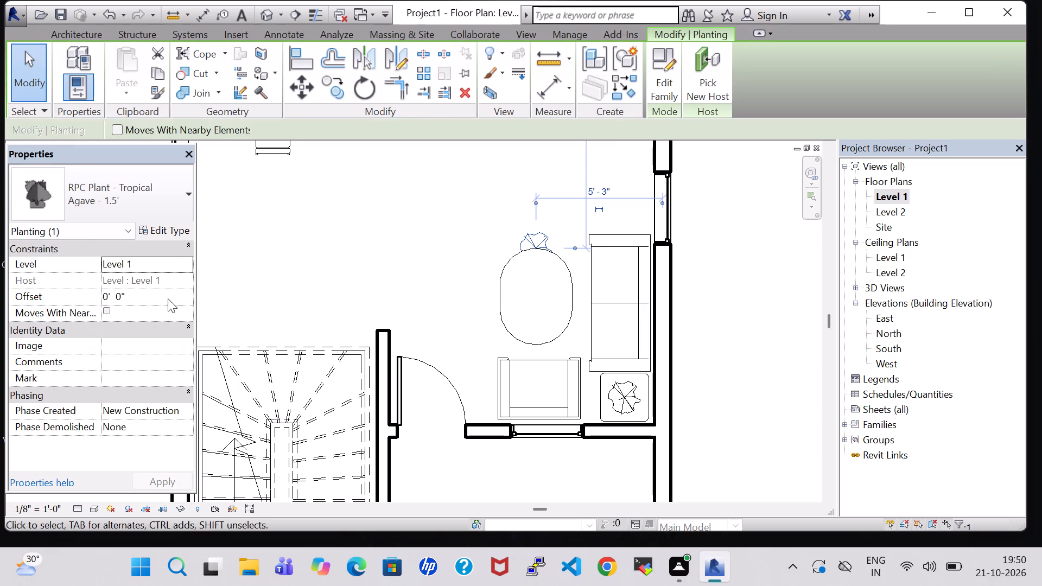
pyautogui.click(505, 297)
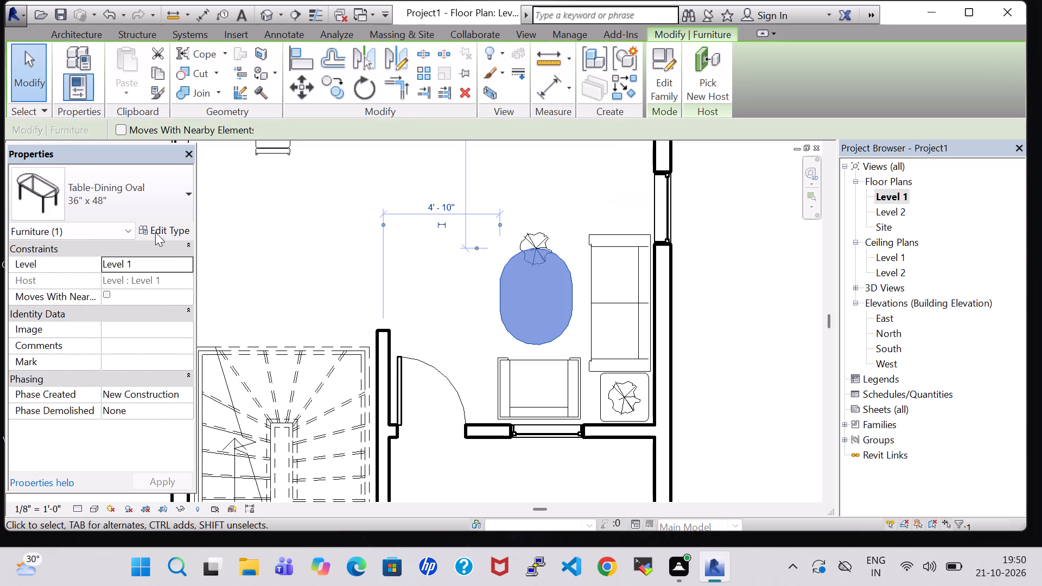
pyautogui.click(158, 228)
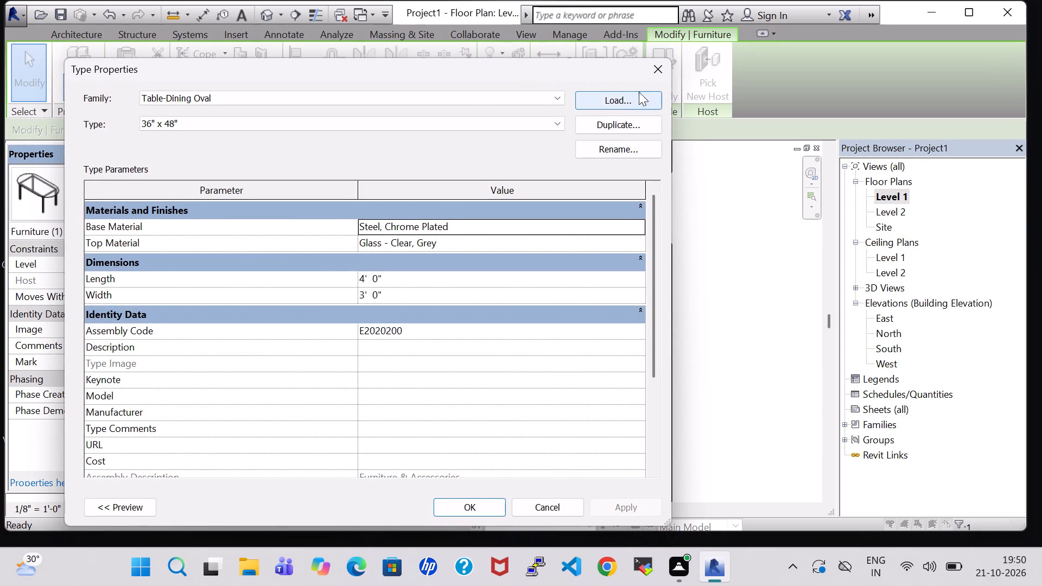
pyautogui.click(651, 66)
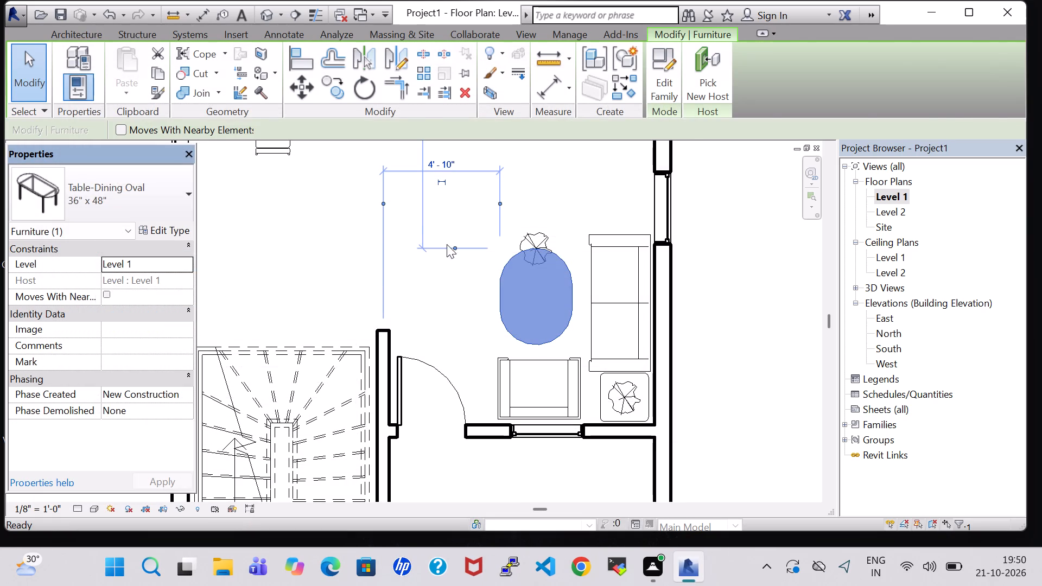
pyautogui.click(558, 181)
pyautogui.click(543, 231)
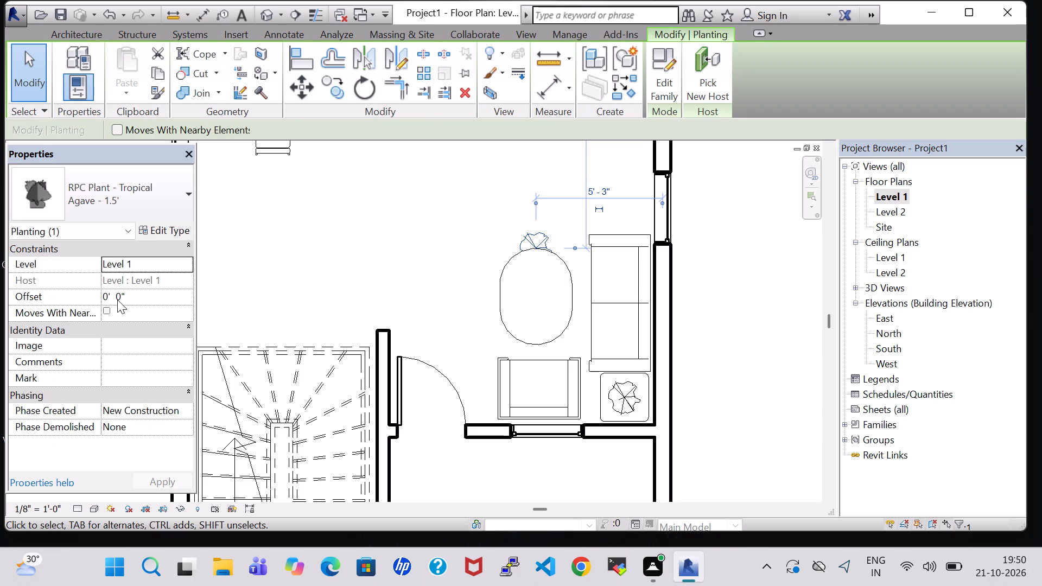
pyautogui.click(110, 298)
pyautogui.press('BackSpace')
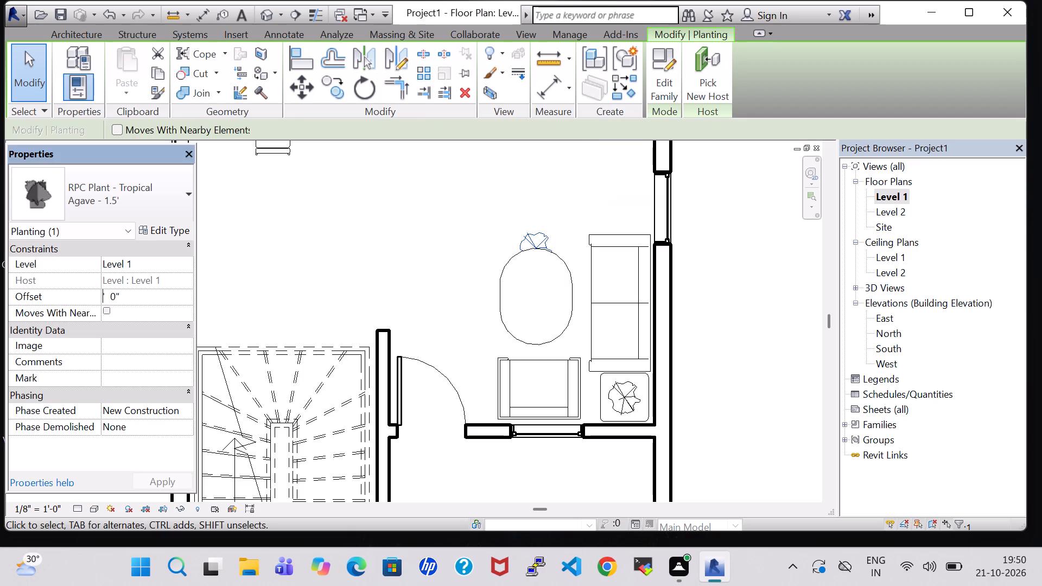
pyautogui.press('2')
pyautogui.click(148, 481)
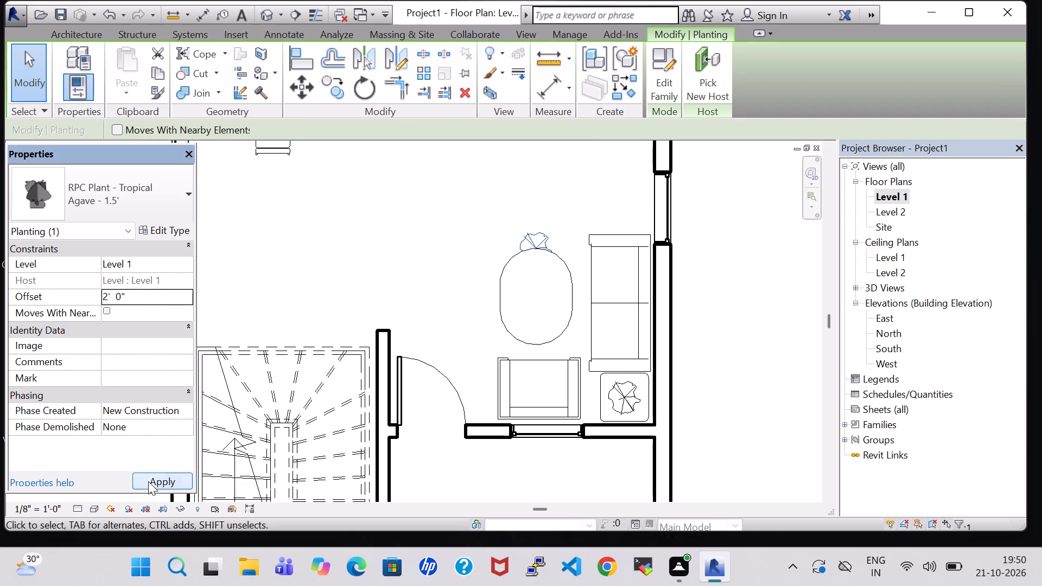
# Nudge the new agave plant twelve increments south and one east to centre it on the oval table.
pyautogui.press('Down')
pyautogui.press('Down')
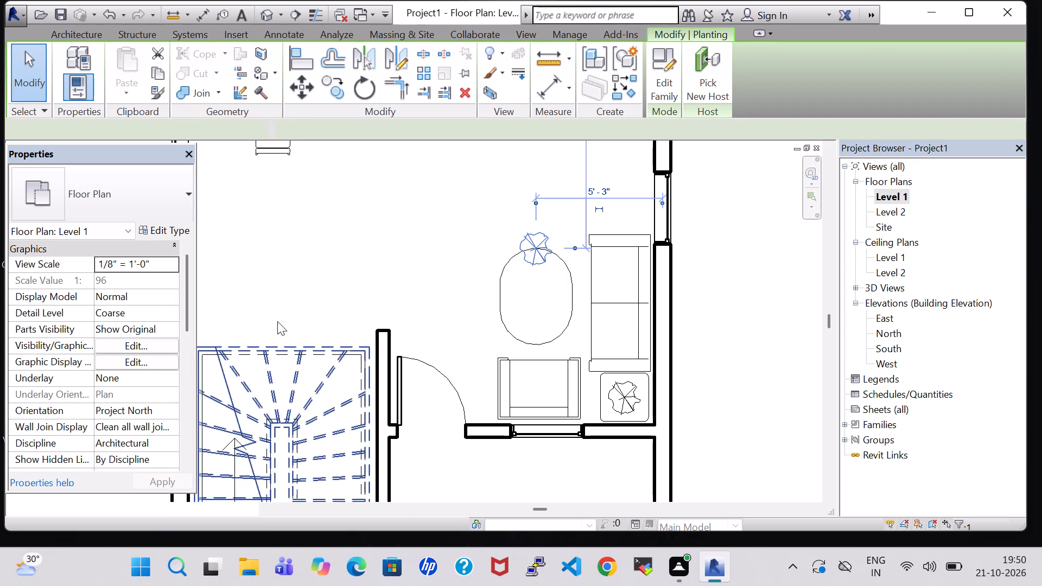
pyautogui.click(431, 207)
pyautogui.click(541, 260)
pyautogui.press('Down')
pyautogui.press('Down')
pyautogui.press('Down')
pyautogui.press('Down')
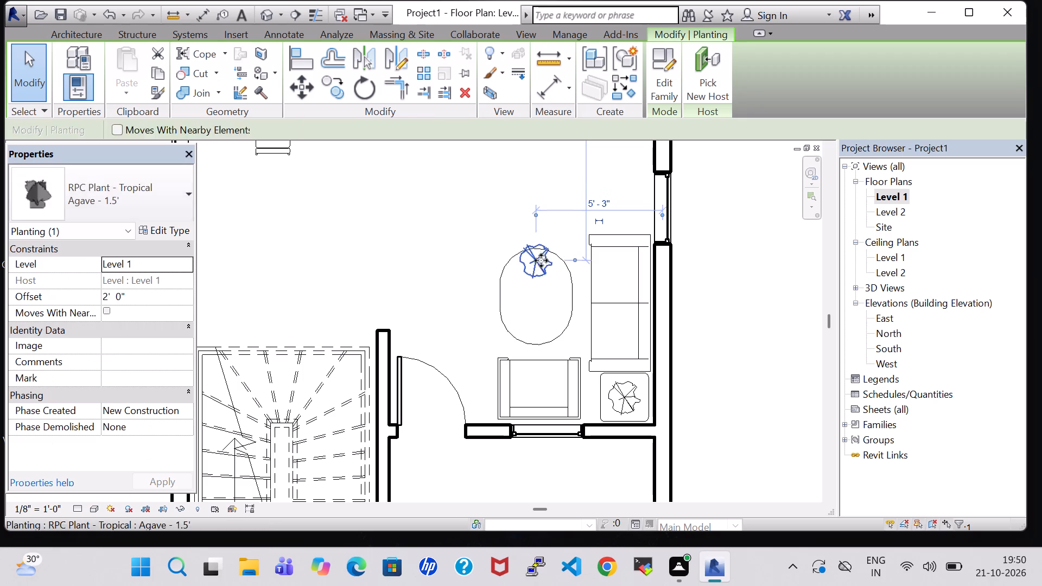
pyautogui.press('Down')
pyautogui.press('Down')
pyautogui.press('Down')
pyautogui.press('Down')
pyautogui.press('Down')
pyautogui.press('Down')
pyautogui.press('Down')
pyautogui.press('Down')
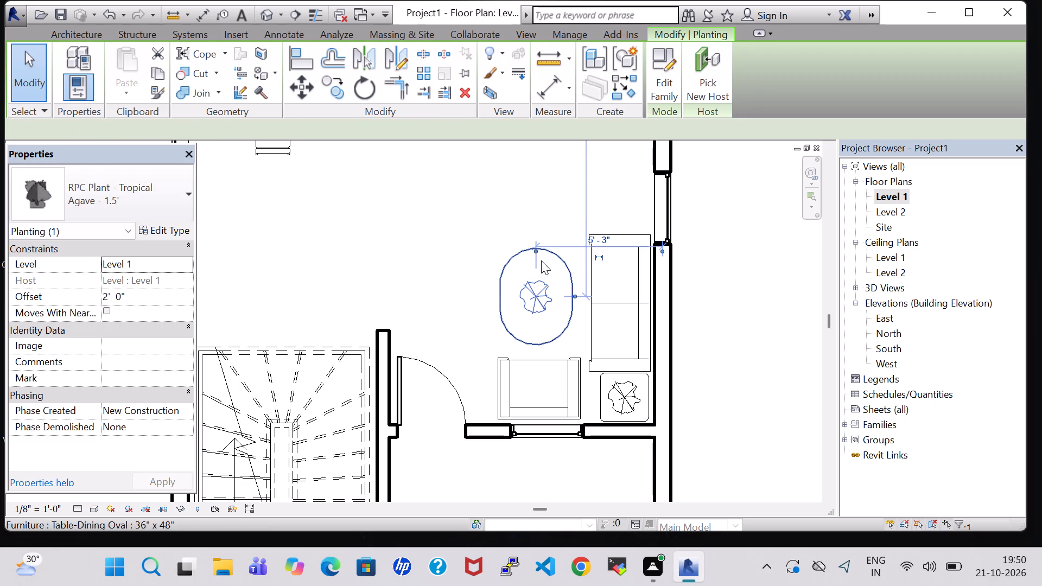
pyautogui.press('Right')
pyautogui.click(491, 175)
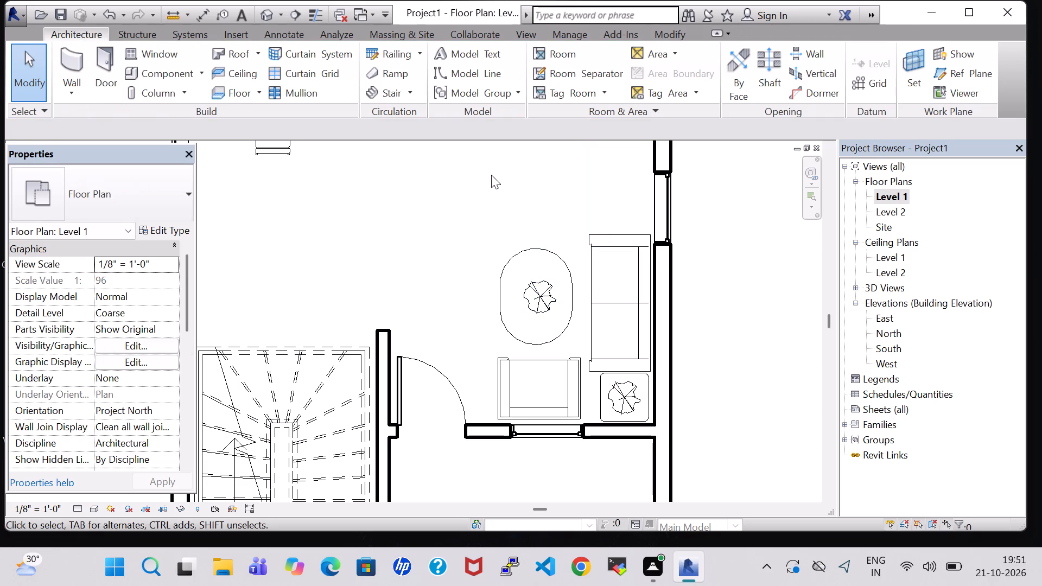
# Place a tagged room in the open space between the dining table and the sofas.
pyautogui.scroll(-3, 491, 175)
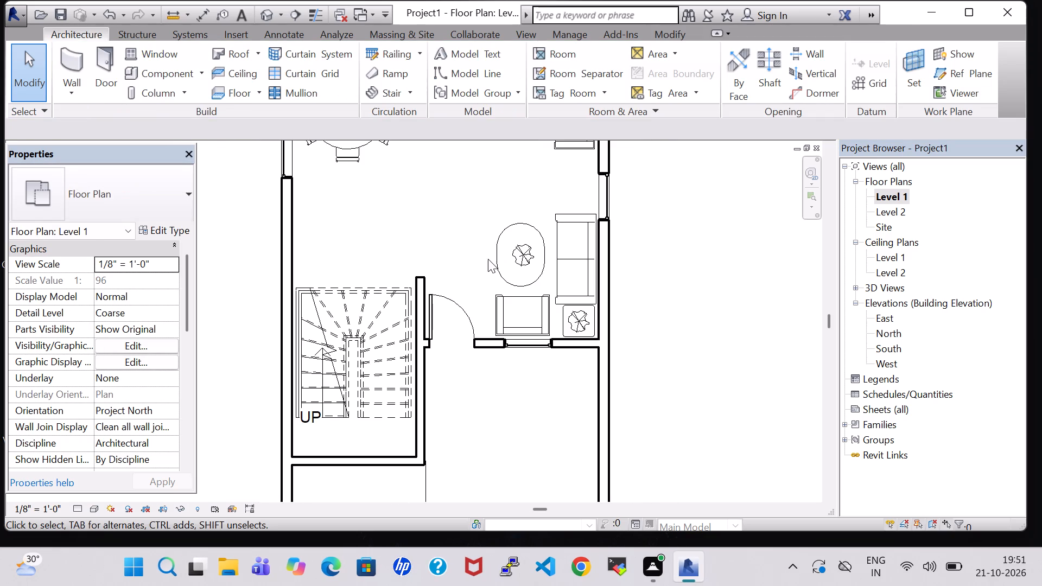
pyautogui.moveTo(723, 228); pyautogui.dragTo(708, 329, button='middle')
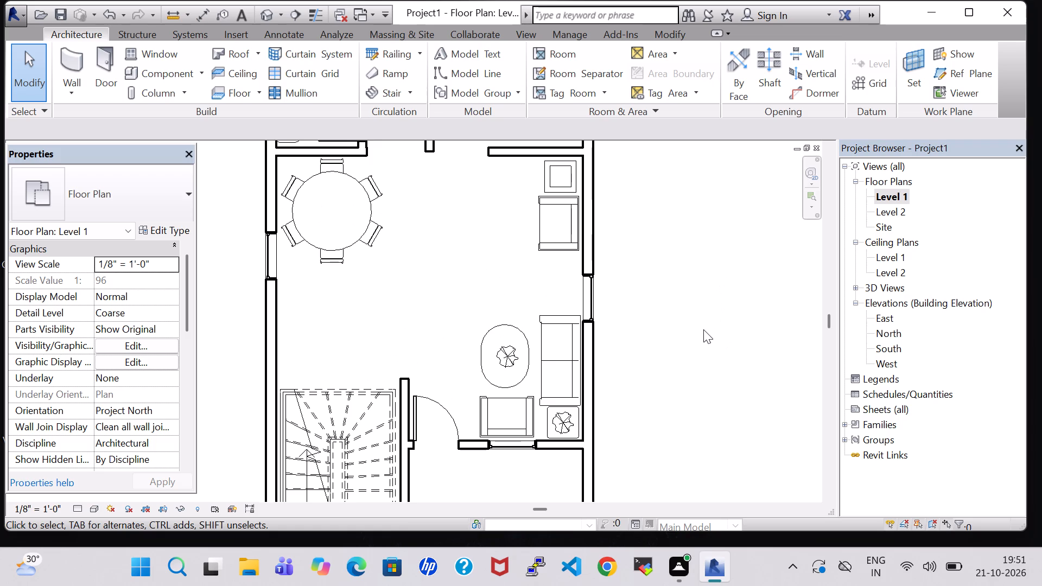
pyautogui.scroll(-1, 703, 329)
pyautogui.click(564, 47)
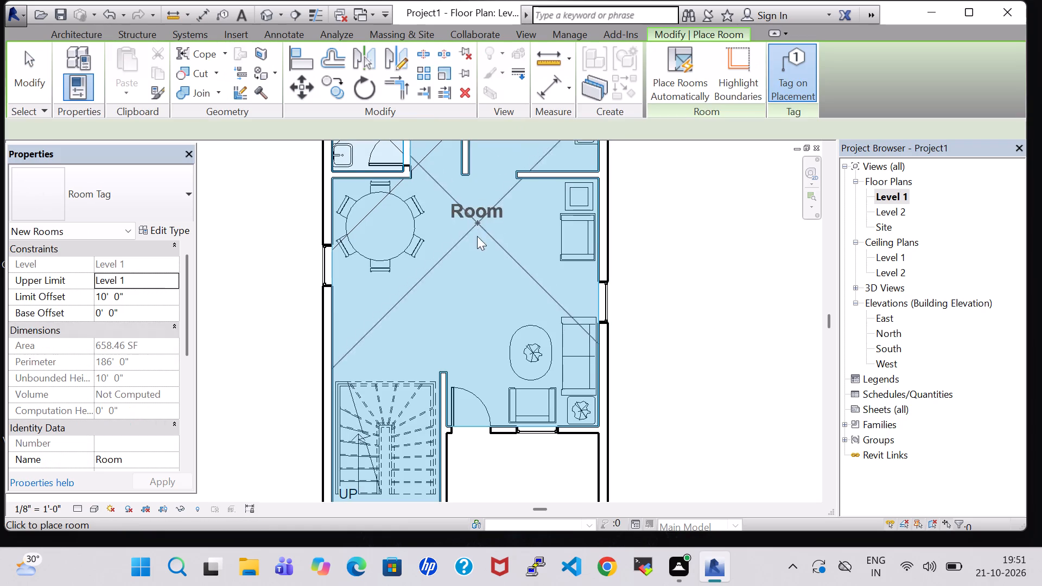
pyautogui.click(479, 282)
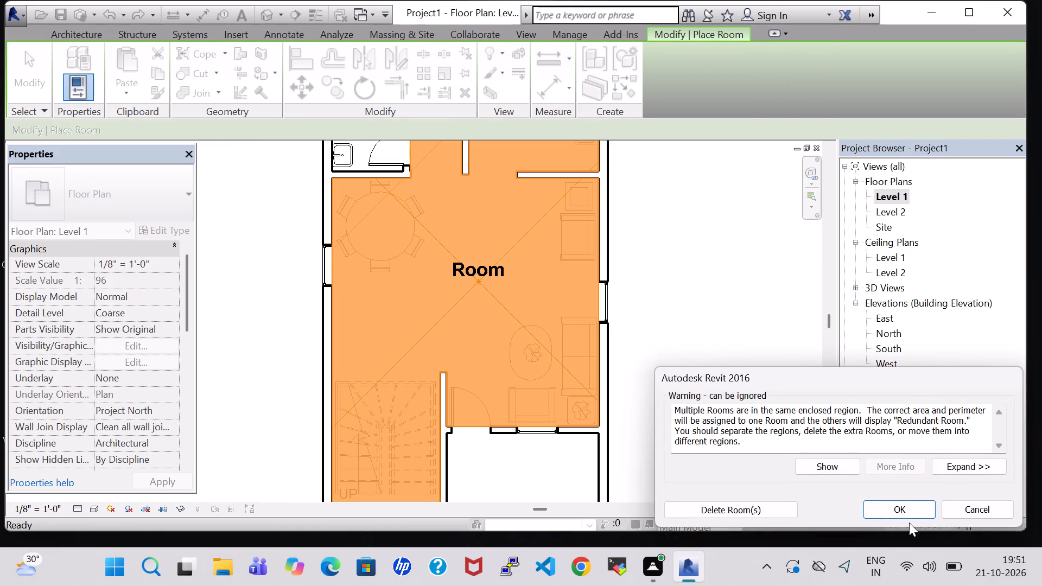
pyautogui.click(900, 510)
pyautogui.press('Escape')
pyautogui.press('Escape')
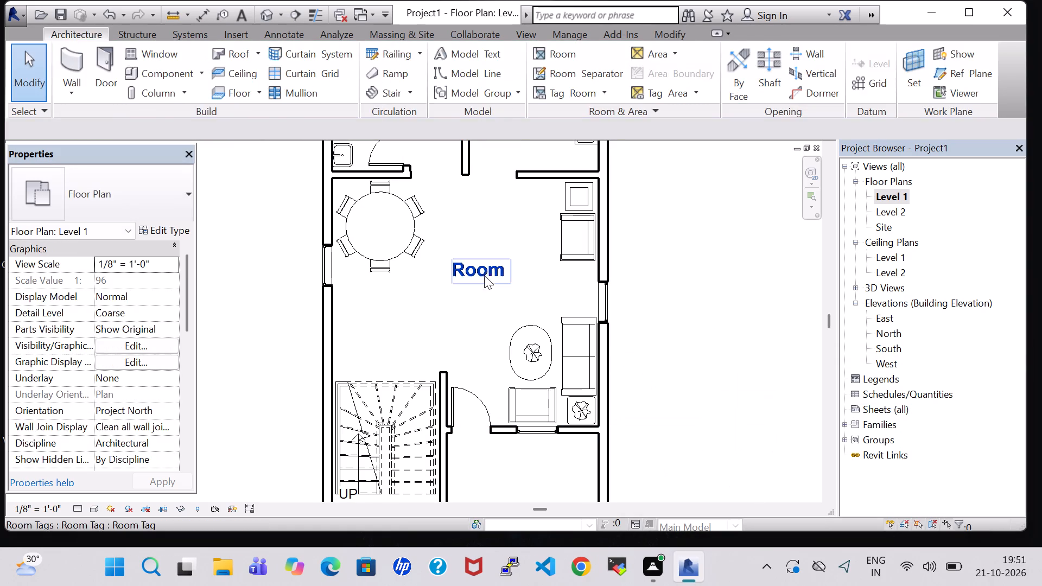
# Rename the new room tag as DINNING/LIVING HALL.
pyautogui.doubleClick(486, 271)
pyautogui.press('BackSpace')
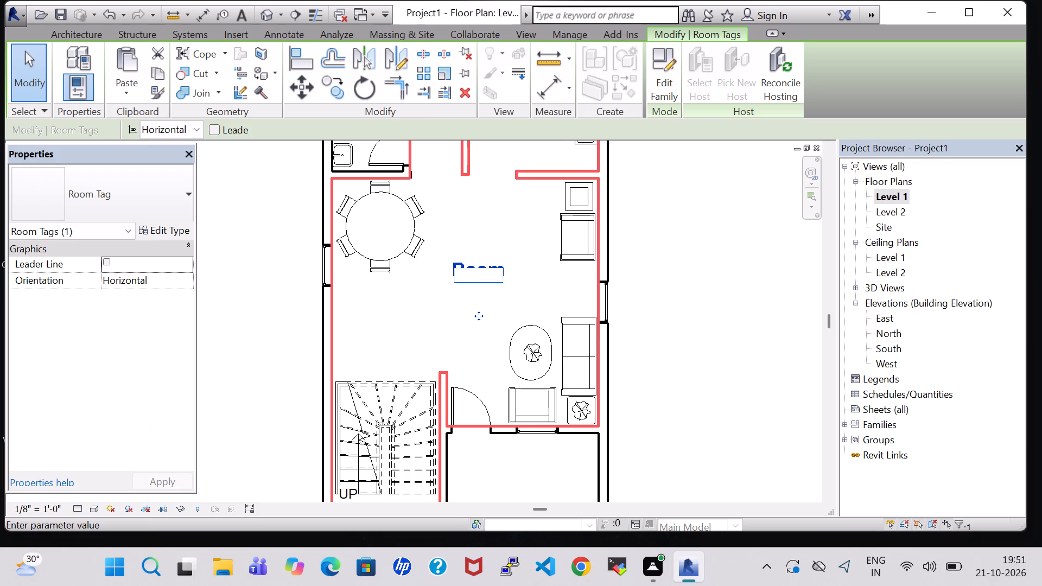
pyautogui.write('DINNING')
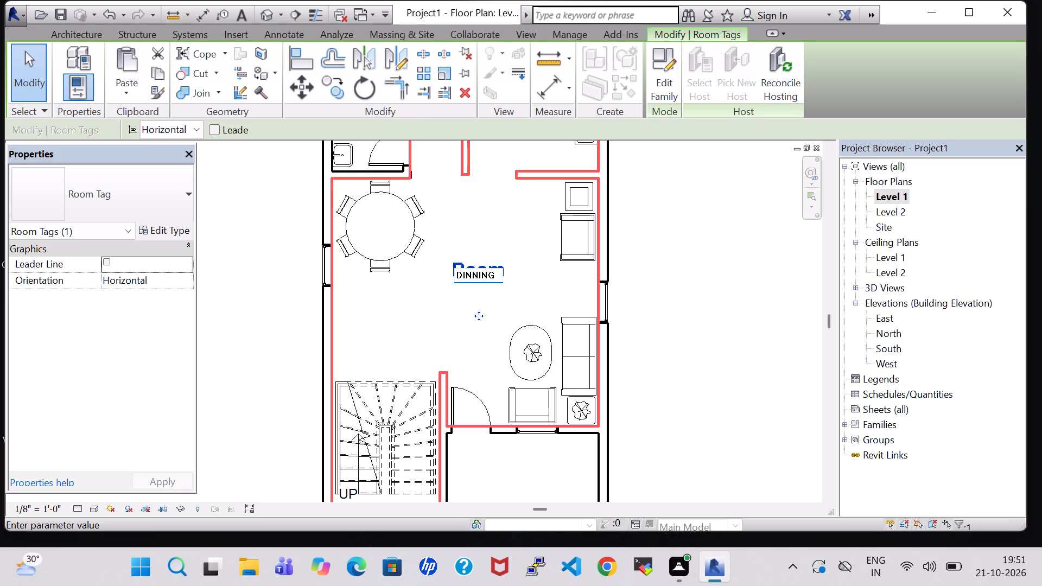
pyautogui.press('/')
pyautogui.write('LIVING')
pyautogui.press('space')
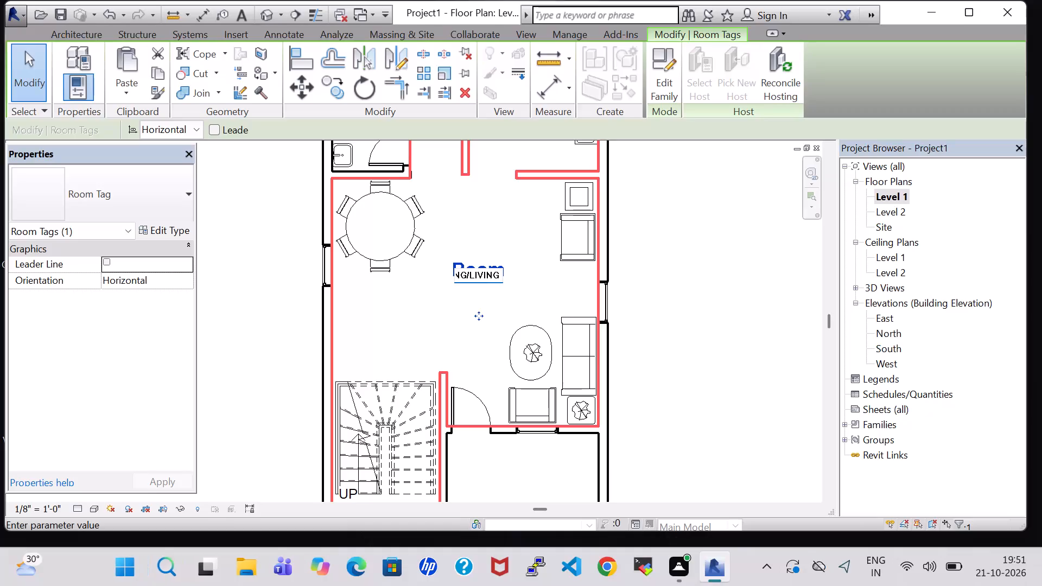
pyautogui.write('HALL')
pyautogui.press('Return')
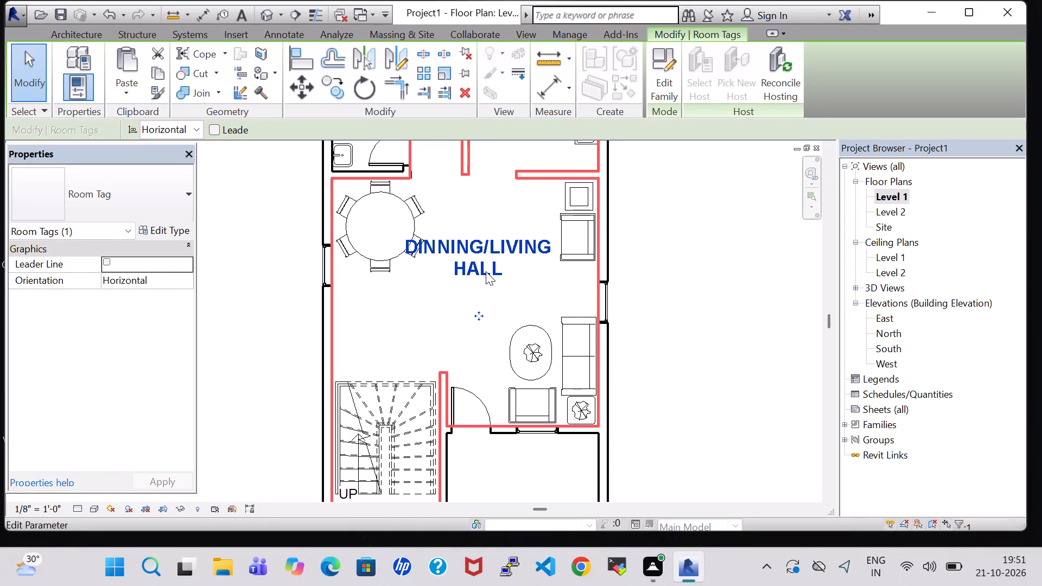
# Nudge the DINNING/LIVING HALL tag four increments south.
pyautogui.press('Down')
pyautogui.press('Down')
pyautogui.press('Down')
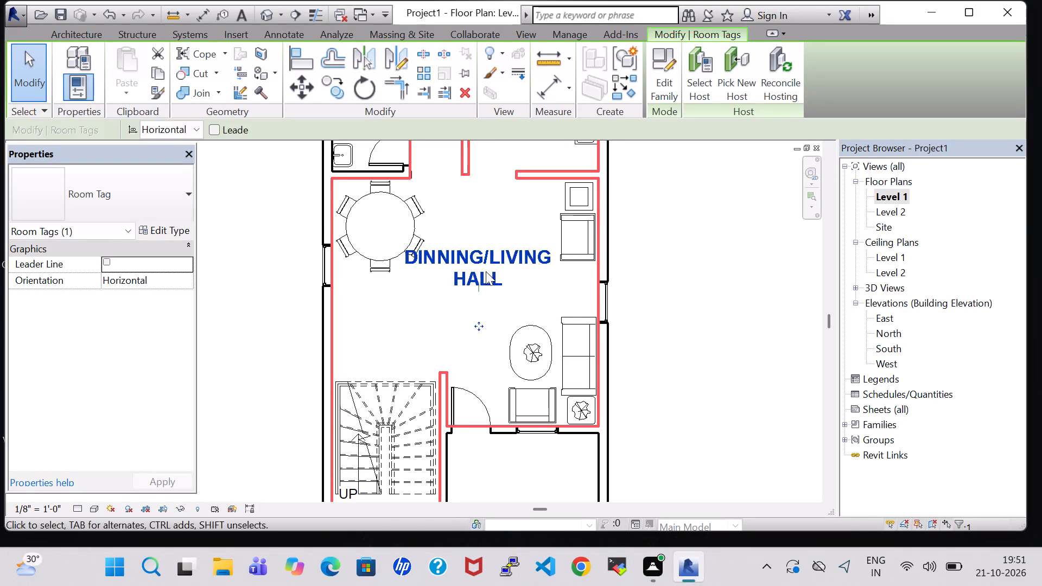
pyautogui.press('Down')
pyautogui.click(762, 289)
pyautogui.scroll(-1, 757, 269)
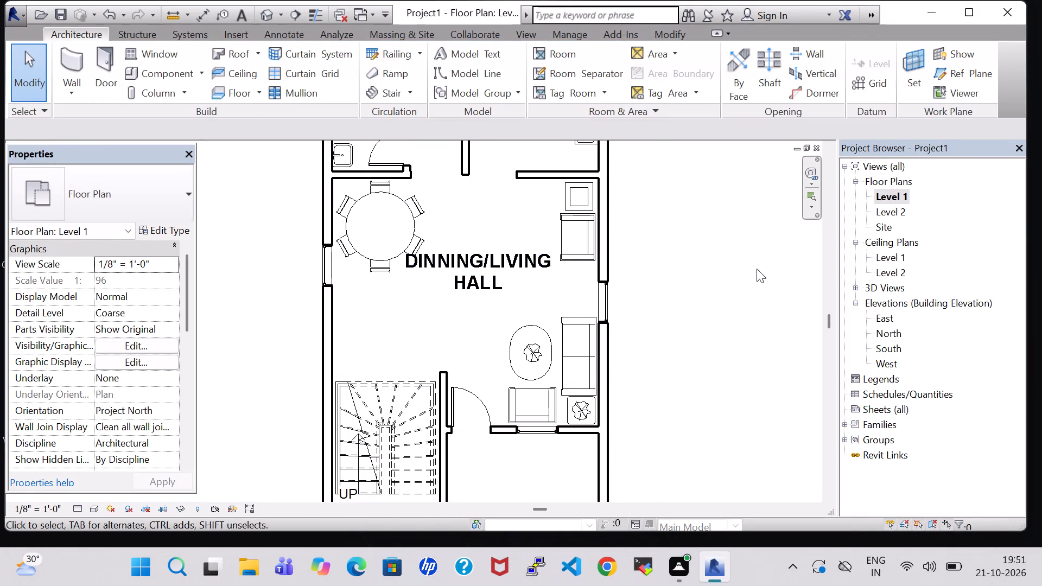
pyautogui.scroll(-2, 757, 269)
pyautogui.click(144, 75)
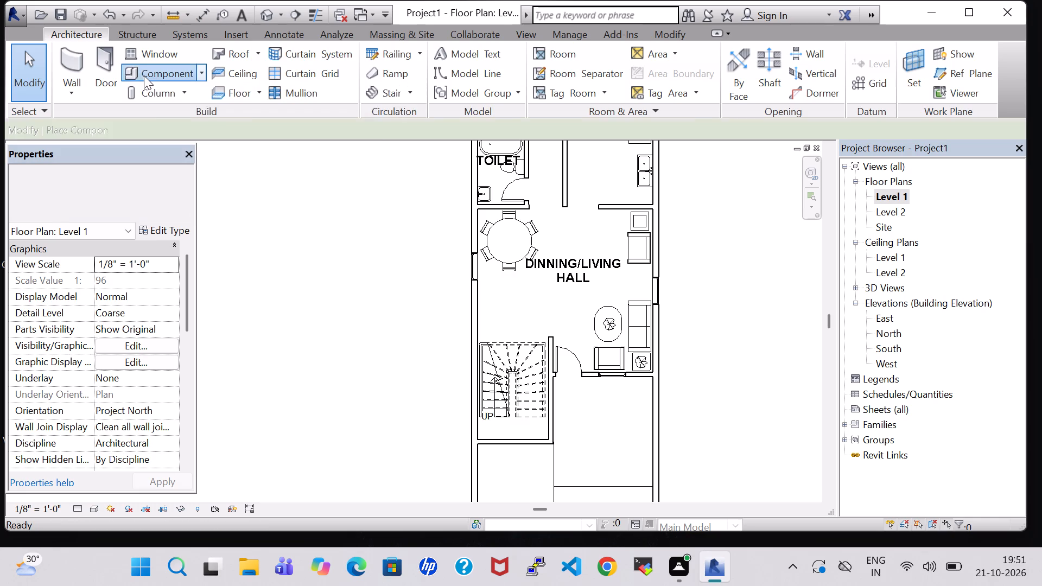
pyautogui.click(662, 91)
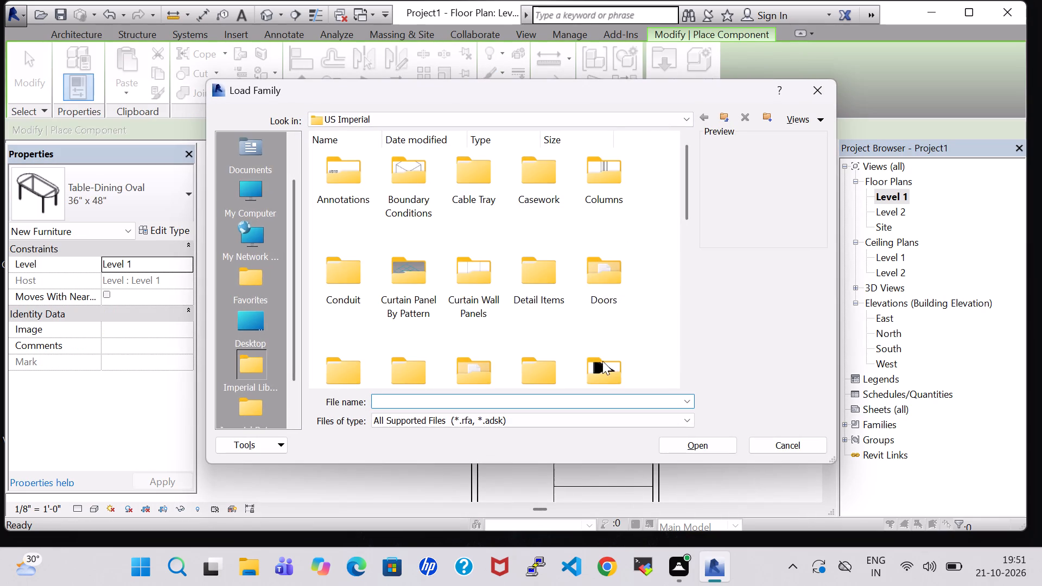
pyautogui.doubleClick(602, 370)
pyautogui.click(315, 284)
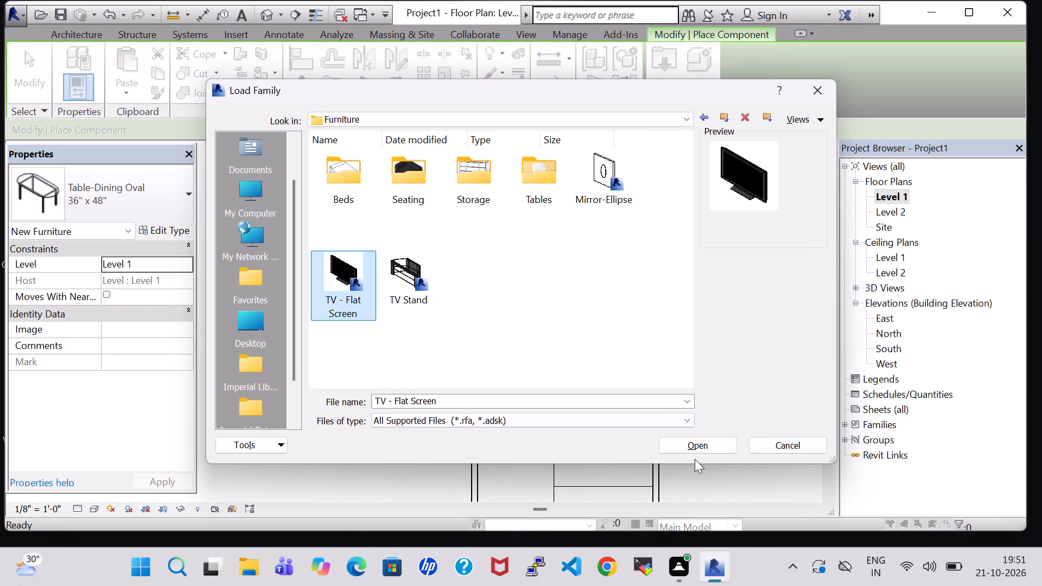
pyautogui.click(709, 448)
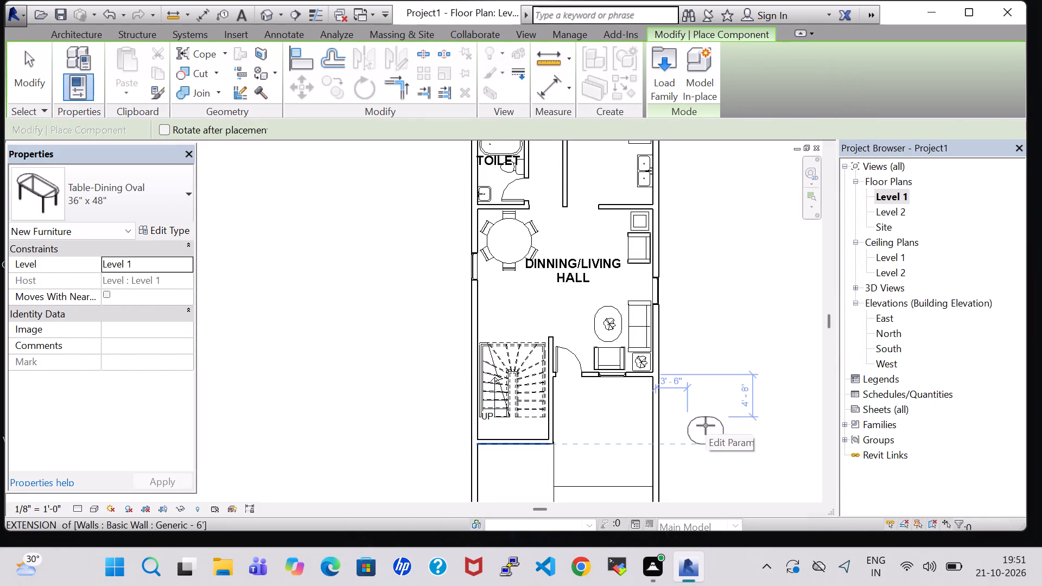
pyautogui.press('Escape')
# Create a flat screen TV similar to the bedroom's and place it, rotated, against the hall's west wall just south of the window.
pyautogui.scroll(-4, 714, 363)
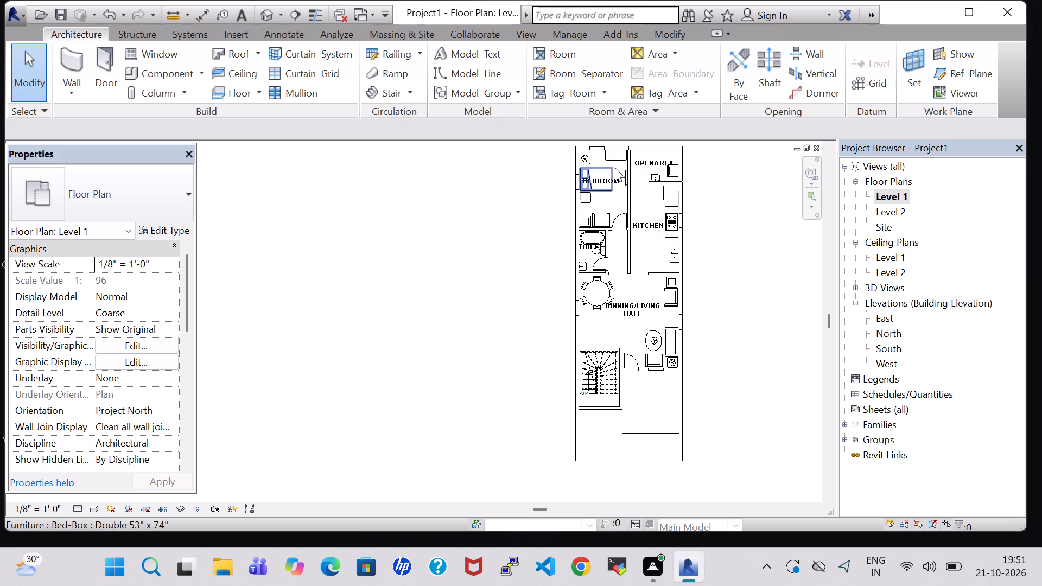
pyautogui.click(624, 175)
pyautogui.rightClick(624, 175)
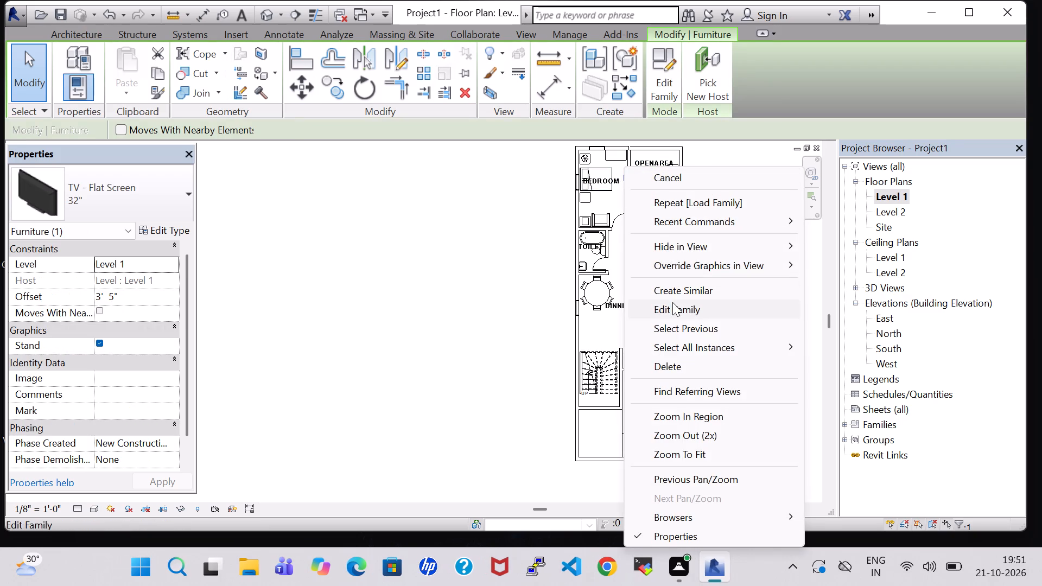
pyautogui.click(674, 294)
pyautogui.scroll(9, 586, 335)
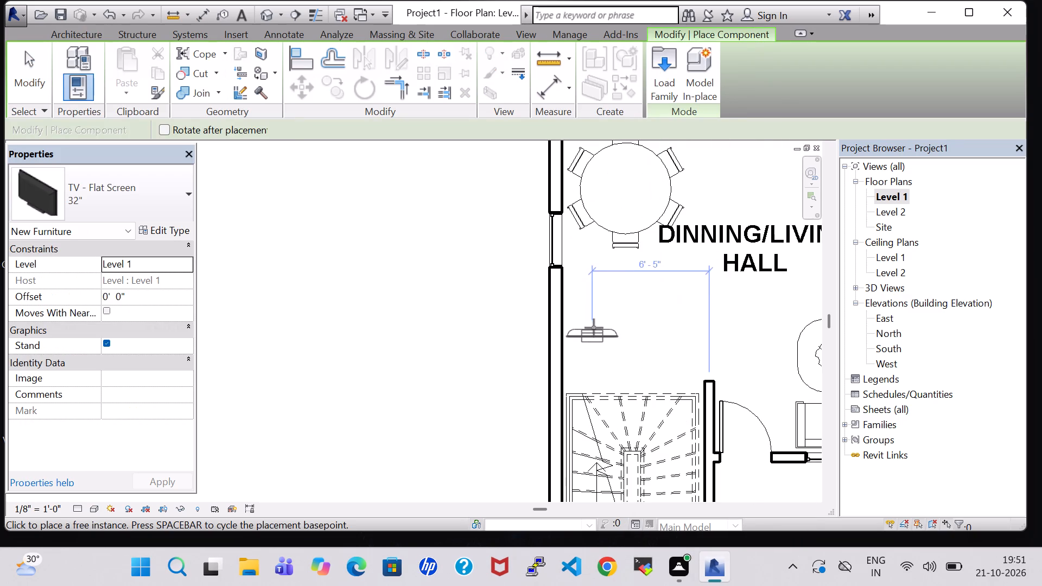
pyautogui.press('space')
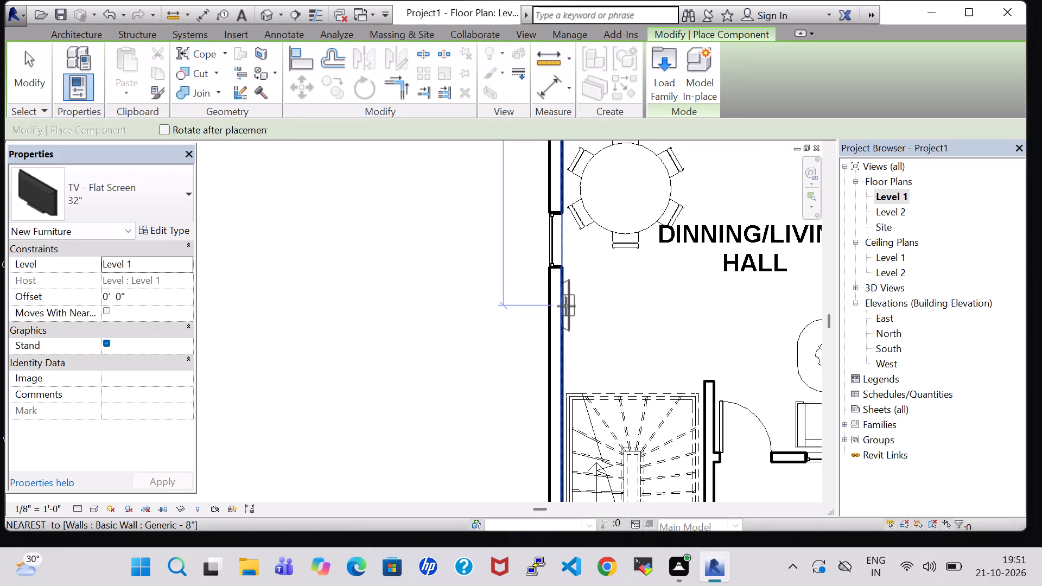
pyautogui.click(566, 306)
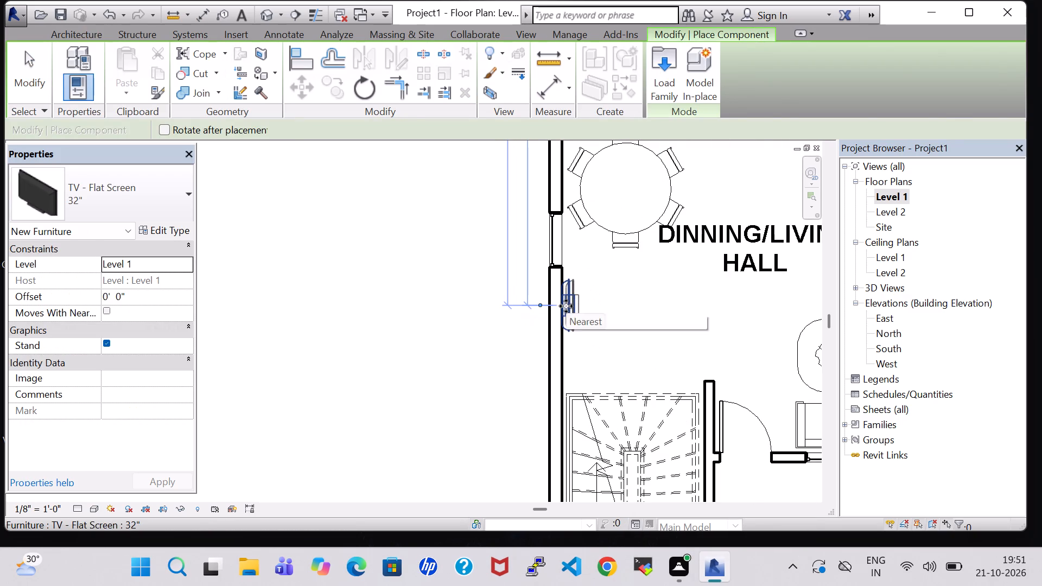
pyautogui.press('Escape')
pyautogui.press('Escape')
# Change the hall's flat screen TV to the 50" type.
pyautogui.click(569, 306)
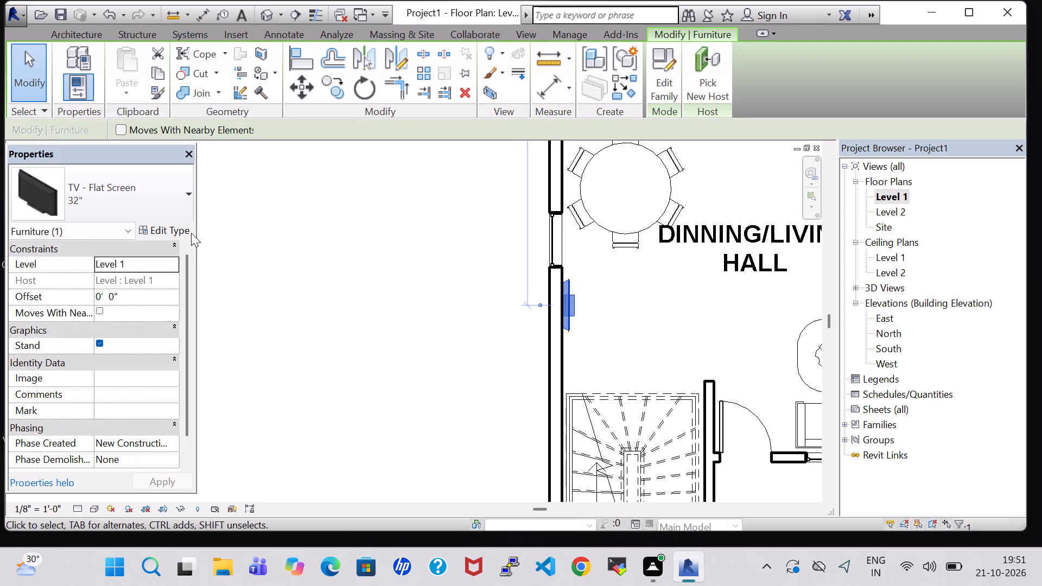
pyautogui.click(183, 232)
pyautogui.click(547, 124)
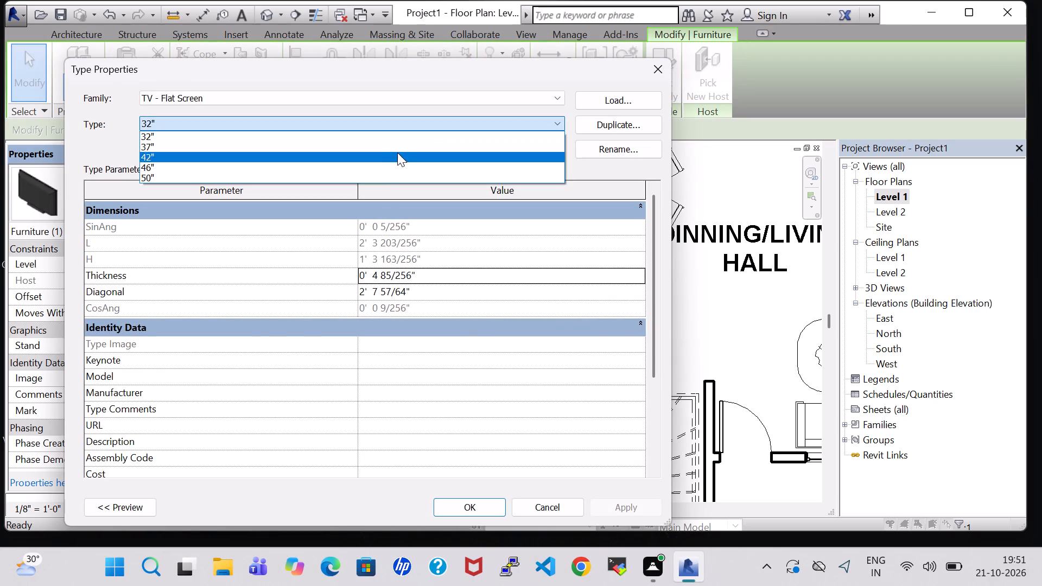
pyautogui.click(389, 181)
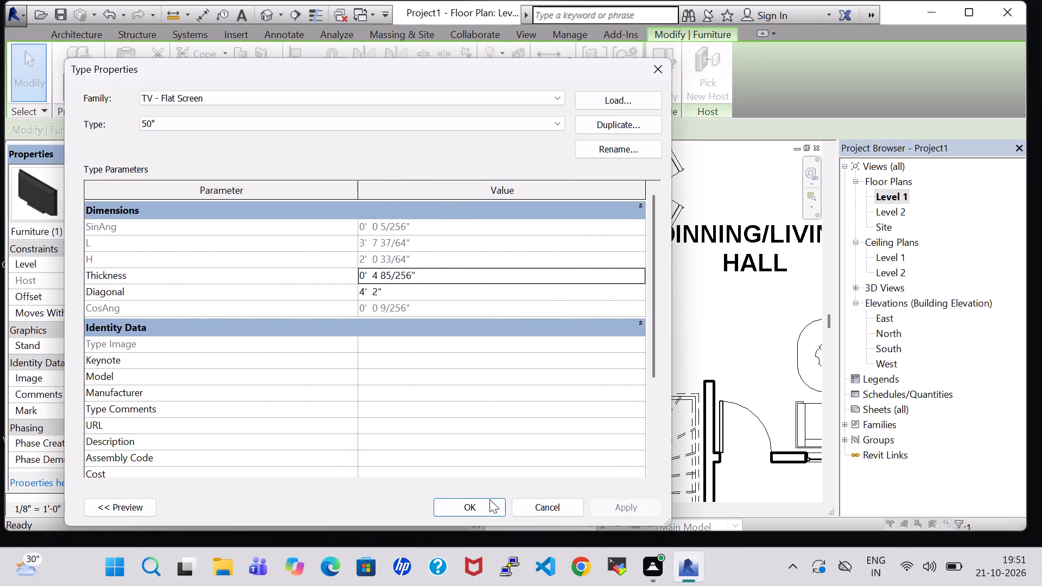
pyautogui.click(490, 508)
pyautogui.click(624, 296)
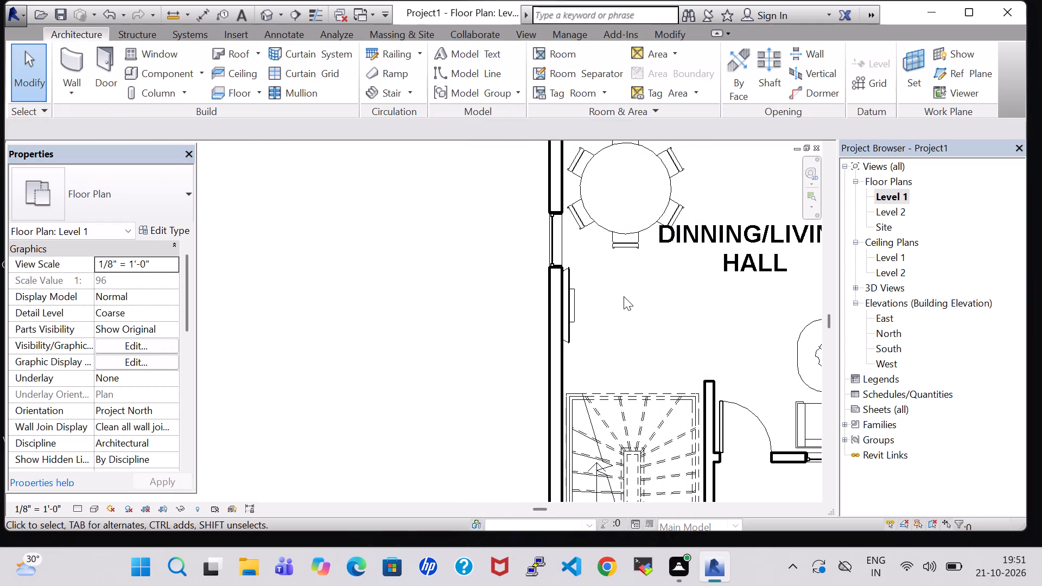
# Nudge the hall's TV one increment south along the west wall.
pyautogui.click(571, 303)
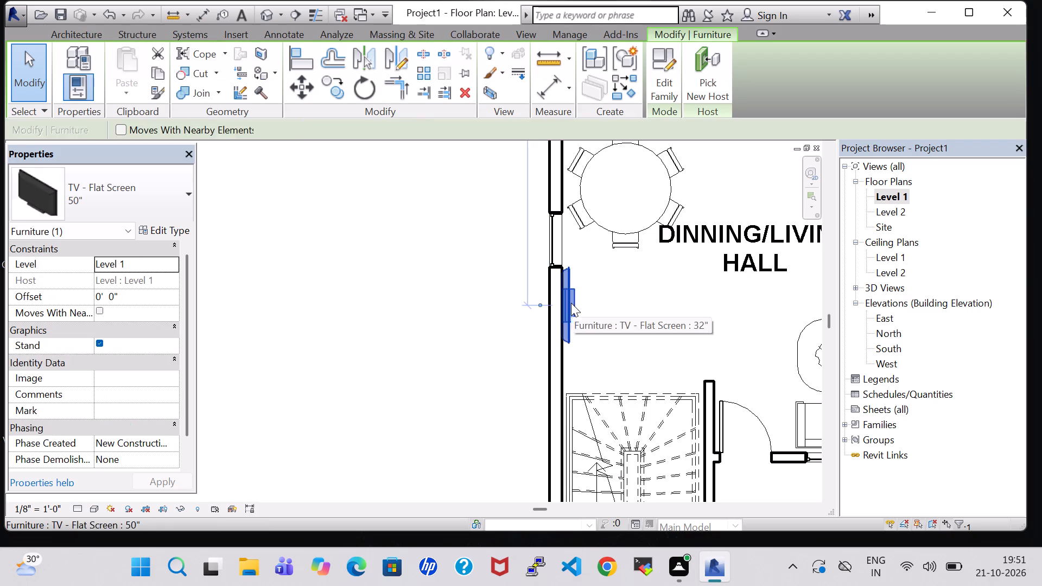
pyautogui.press('Down')
pyautogui.click(618, 301)
# Create a 72" x 30" rectangular table similar to the kitchen's and place it lengthwise against the hall's west wall, beneath the TV.
pyautogui.scroll(-2, 617, 301)
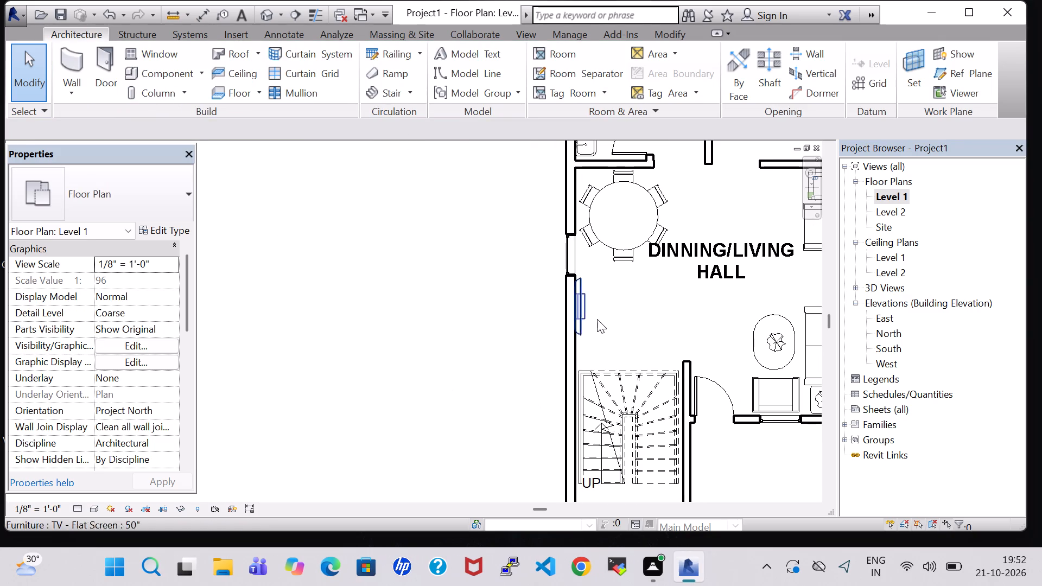
pyautogui.moveTo(669, 326); pyautogui.dragTo(443, 324, button='middle')
pyautogui.scroll(-1, 575, 290)
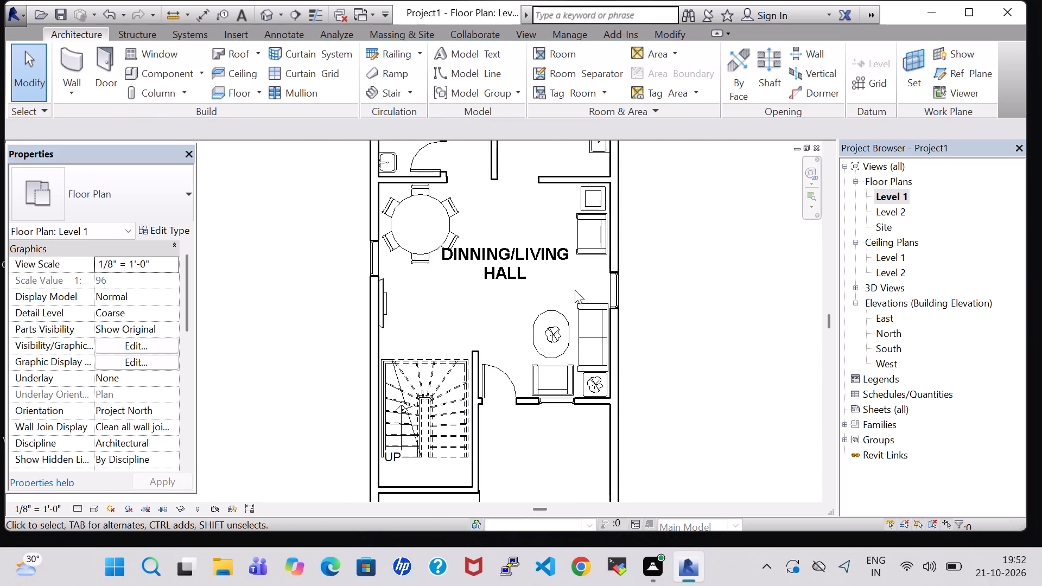
pyautogui.scroll(-1, 575, 290)
pyautogui.moveTo(713, 269); pyautogui.dragTo(721, 473, button='middle')
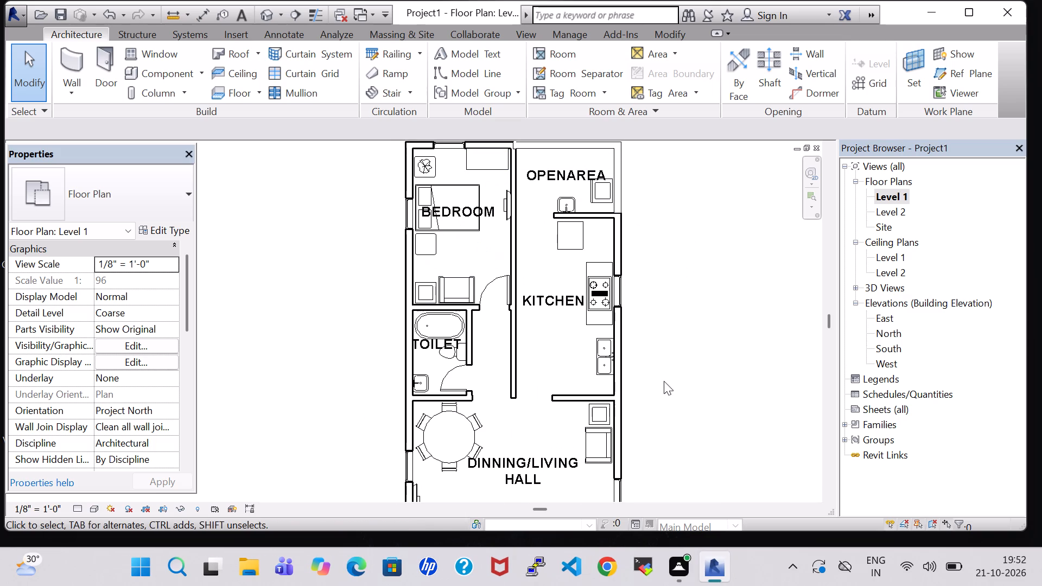
pyautogui.moveTo(664, 381); pyautogui.dragTo(669, 346, button='middle')
pyautogui.click(596, 226)
pyautogui.rightClick(596, 226)
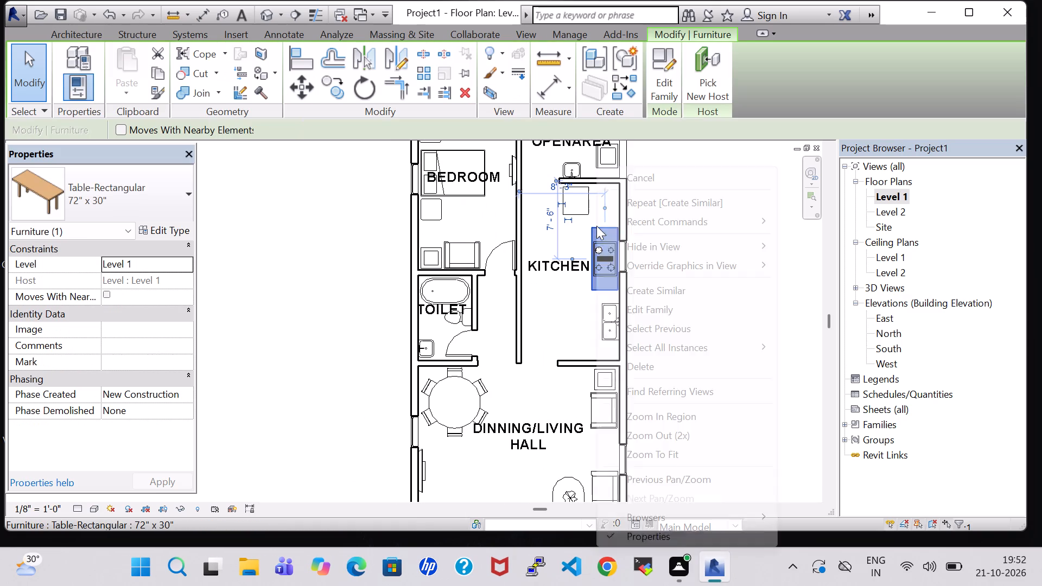
pyautogui.click(632, 290)
pyautogui.moveTo(663, 441); pyautogui.dragTo(671, 354, button='middle')
pyautogui.moveTo(673, 278); pyautogui.dragTo(678, 235, button='middle')
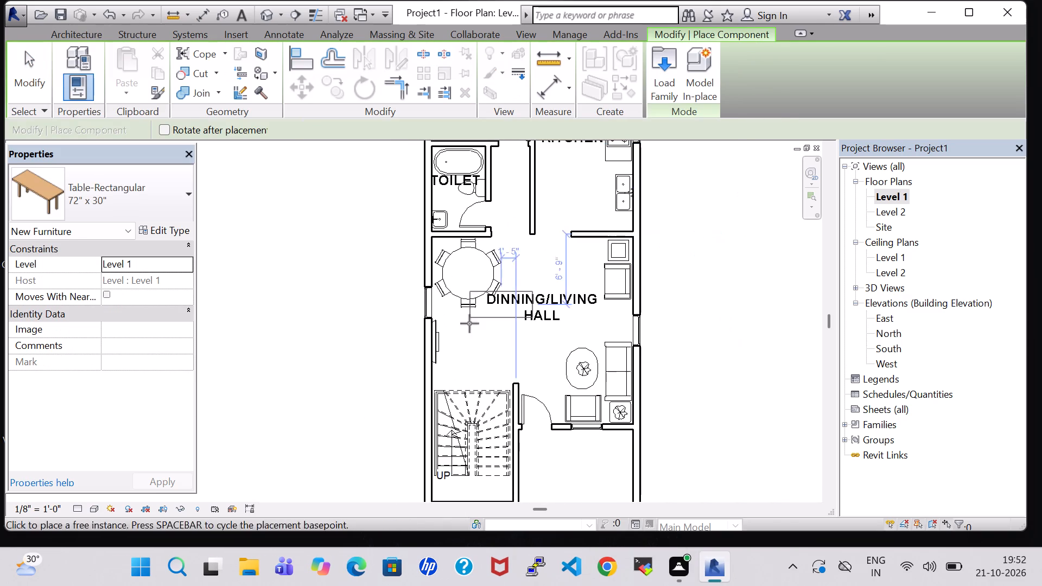
pyautogui.press('space')
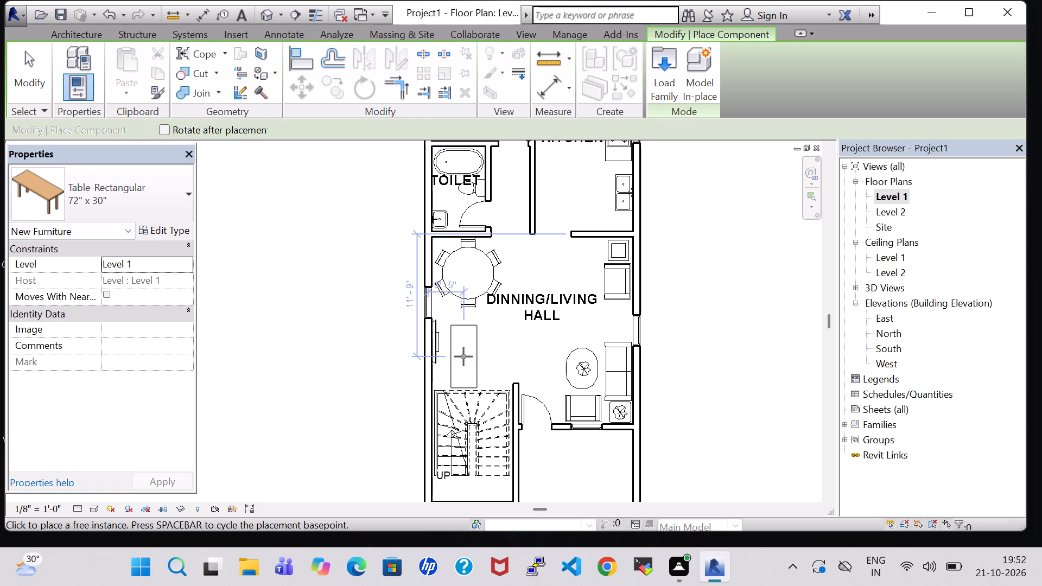
pyautogui.scroll(4, 452, 355)
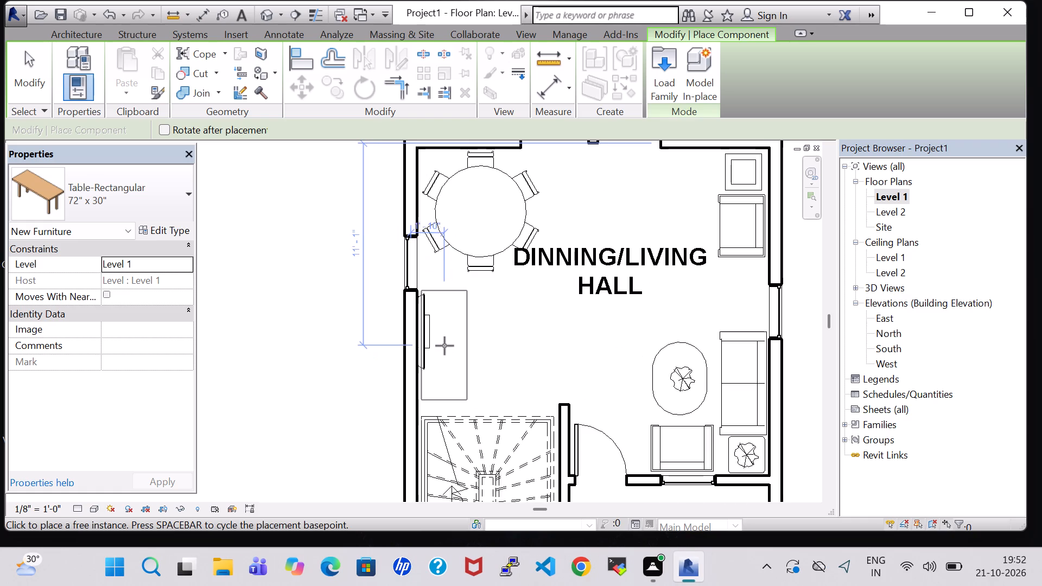
pyautogui.click(441, 346)
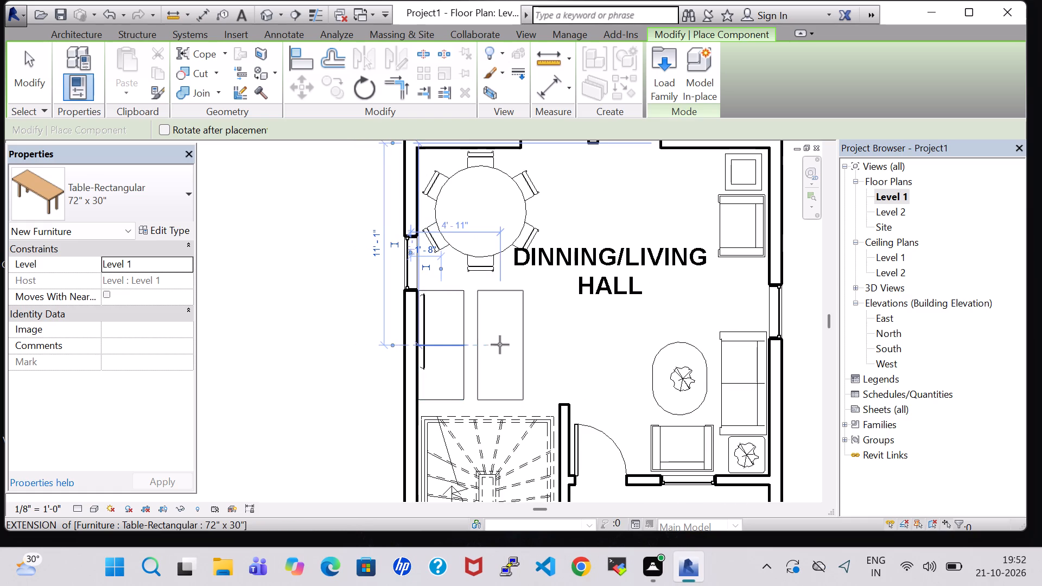
pyautogui.press('Escape')
pyautogui.press('Escape')
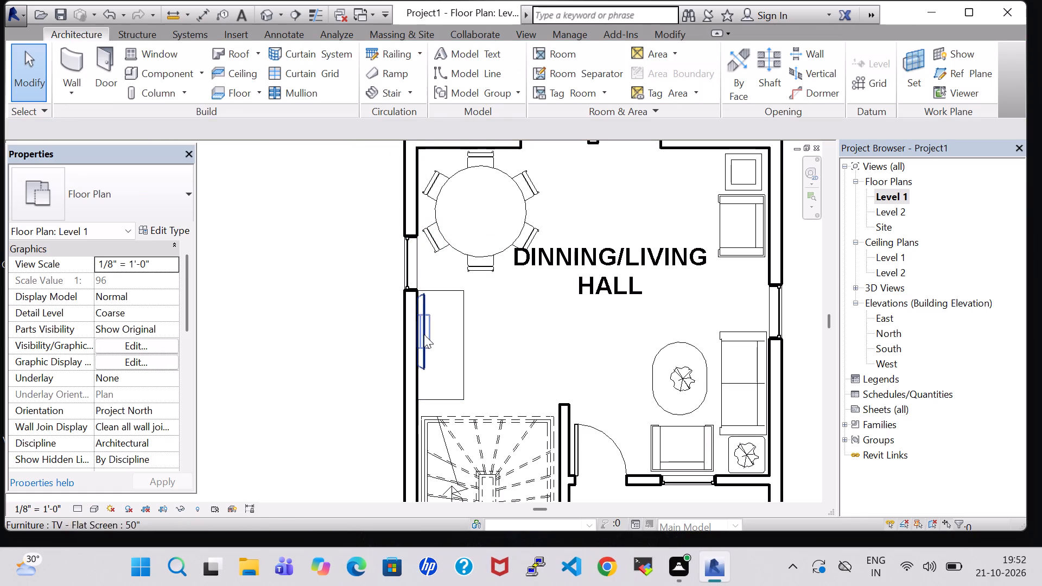
# Set the hall TV's offset from Level 1 to 3' 5".
pyautogui.click(424, 334)
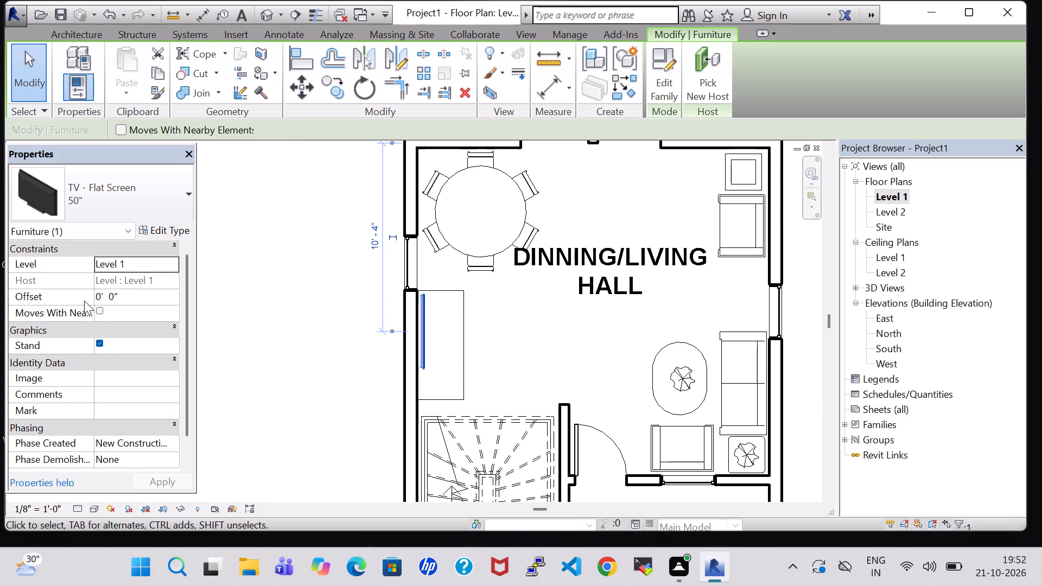
pyautogui.click(103, 299)
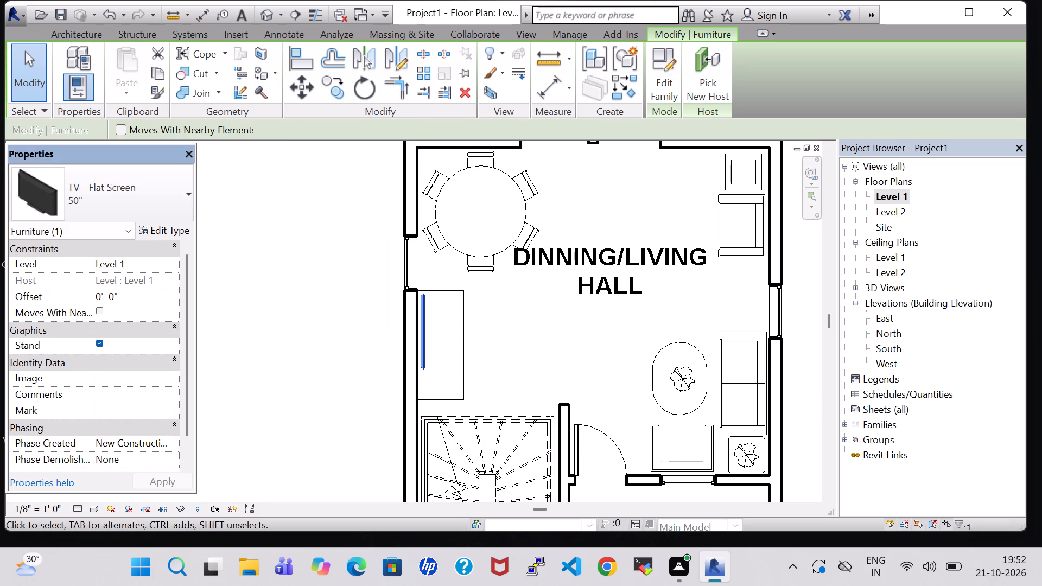
pyautogui.press('BackSpace')
pyautogui.press('3')
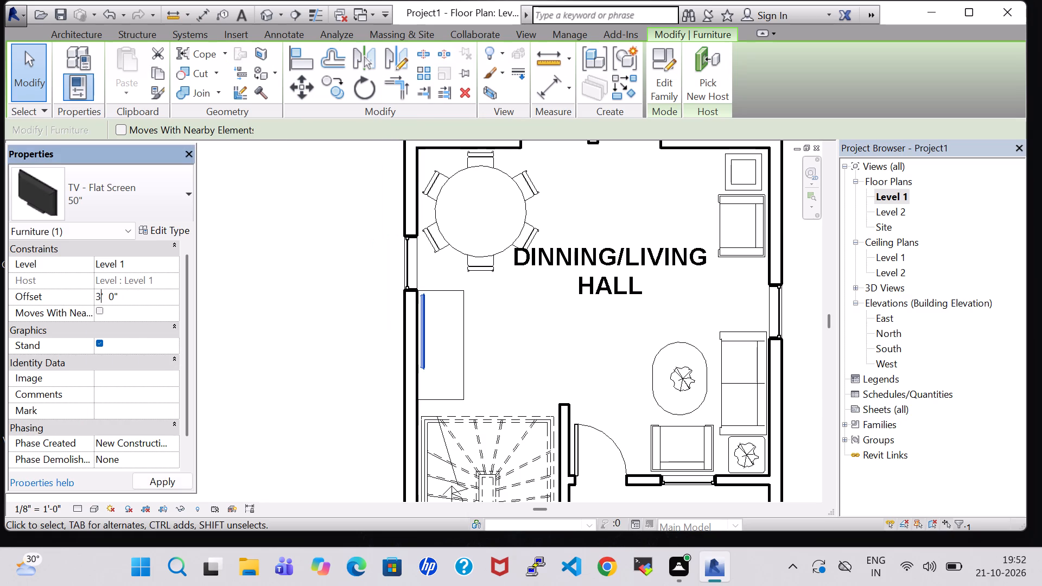
pyautogui.click(116, 302)
pyautogui.press('BackSpace')
pyautogui.press('5')
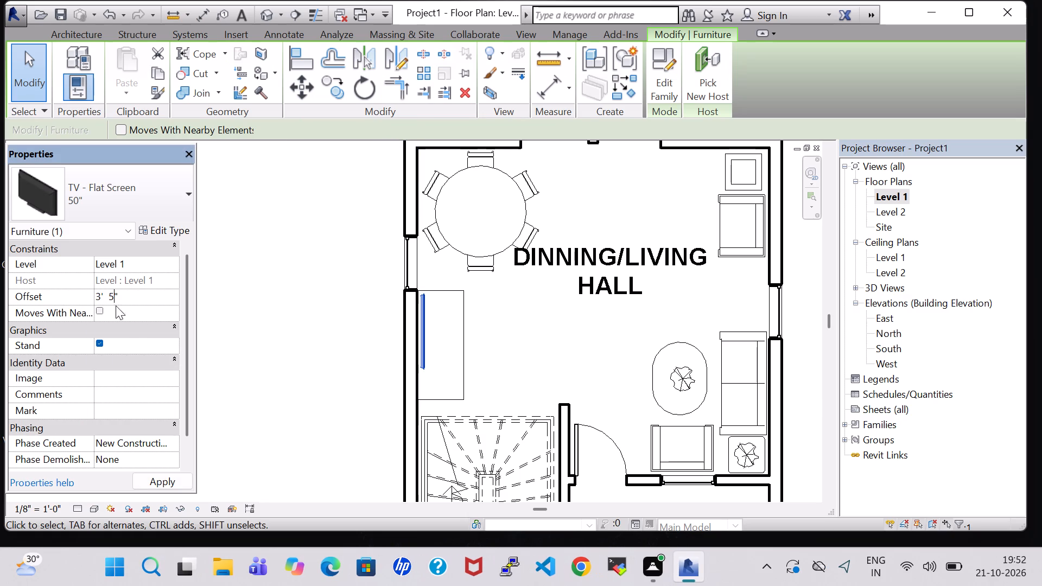
pyautogui.click(153, 481)
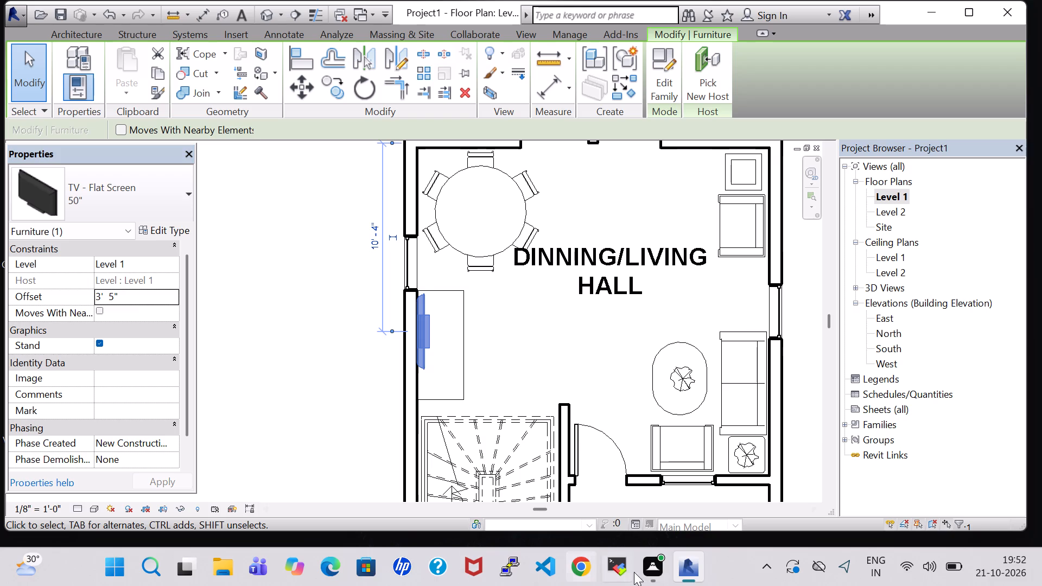
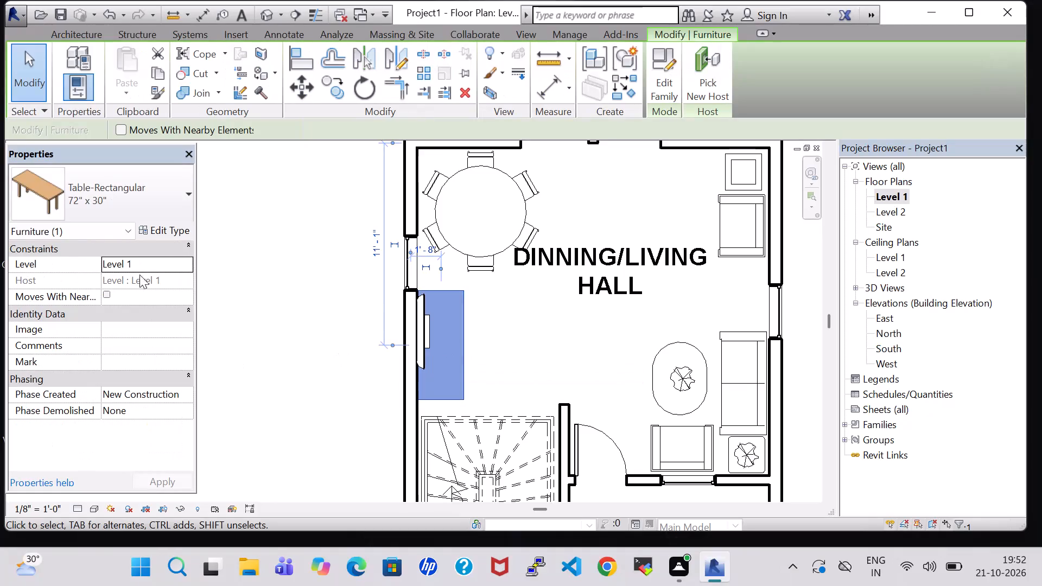
# Change the rectangular table beneath the hall's TV to the 60" x 48" type.
pyautogui.click(171, 227)
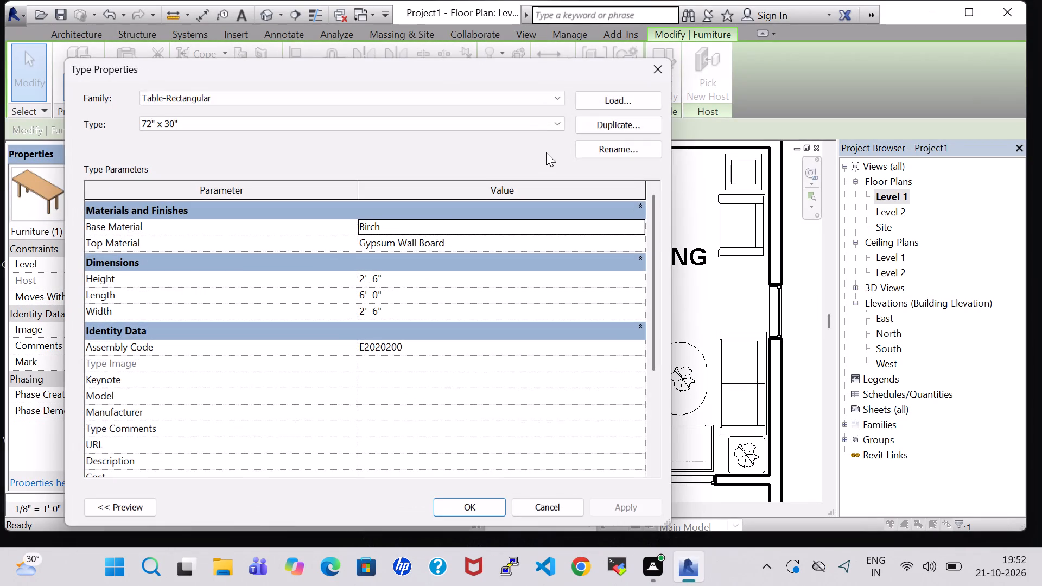
pyautogui.click(540, 126)
pyautogui.click(493, 149)
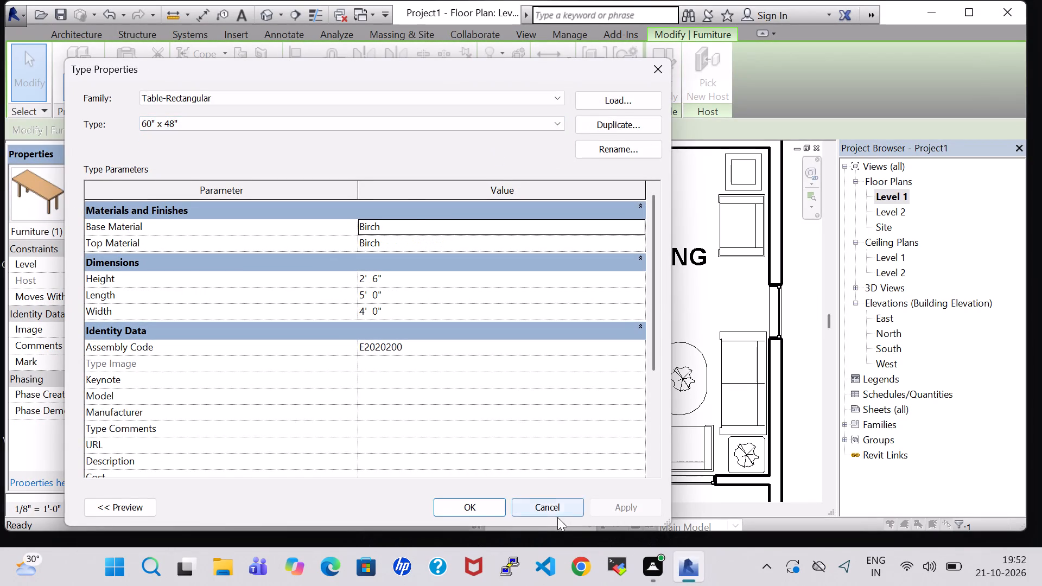
pyautogui.click(465, 510)
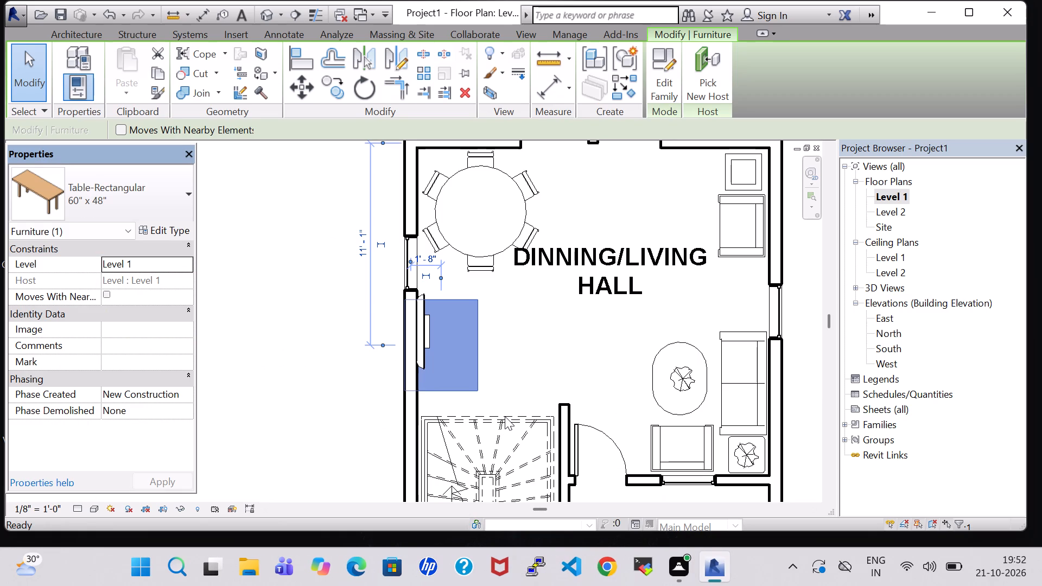
# Nudge the TV table three increments north and four east so it sits inside the hall against the west wall.
pyautogui.press('Up')
pyautogui.press('Up')
pyautogui.doubleClick(501, 384)
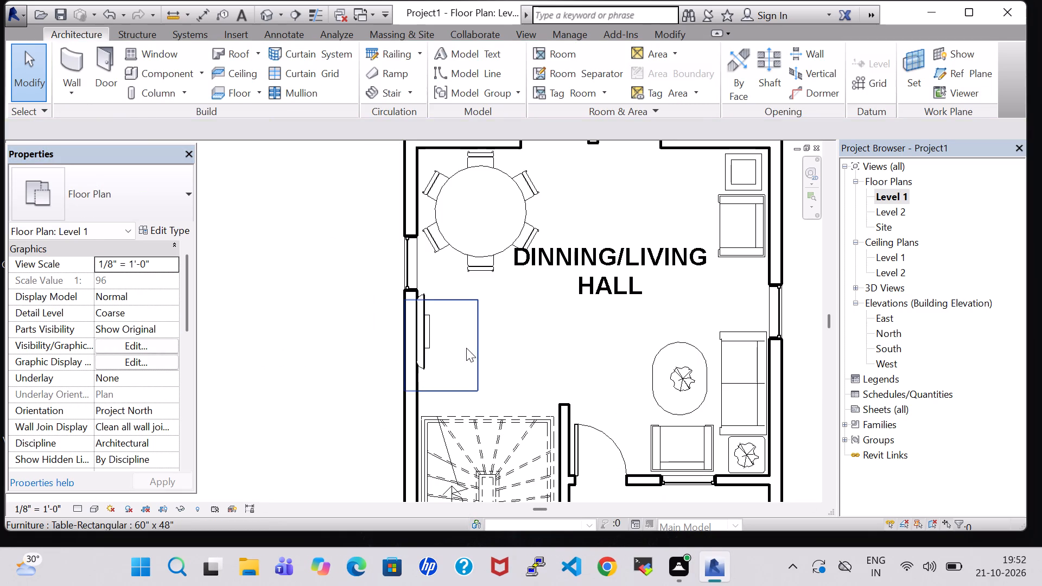
pyautogui.click(470, 348)
pyautogui.press('Up')
pyautogui.press('Up')
pyautogui.press('Up')
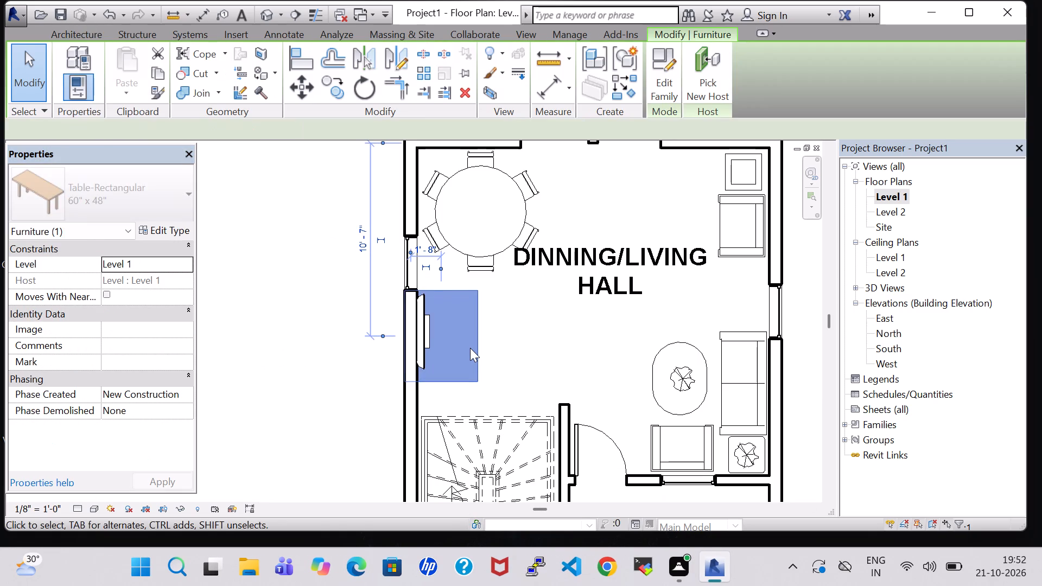
pyautogui.press('Right')
pyautogui.press('Right')
pyautogui.press('Right')
pyautogui.press('Right')
pyautogui.press('Right')
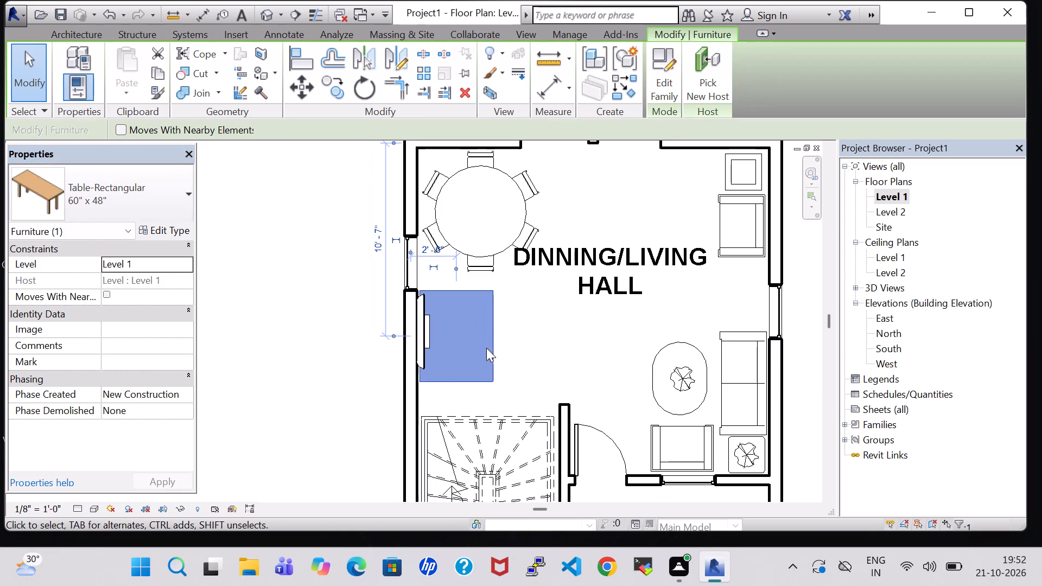
pyautogui.press('Left')
pyautogui.click(512, 344)
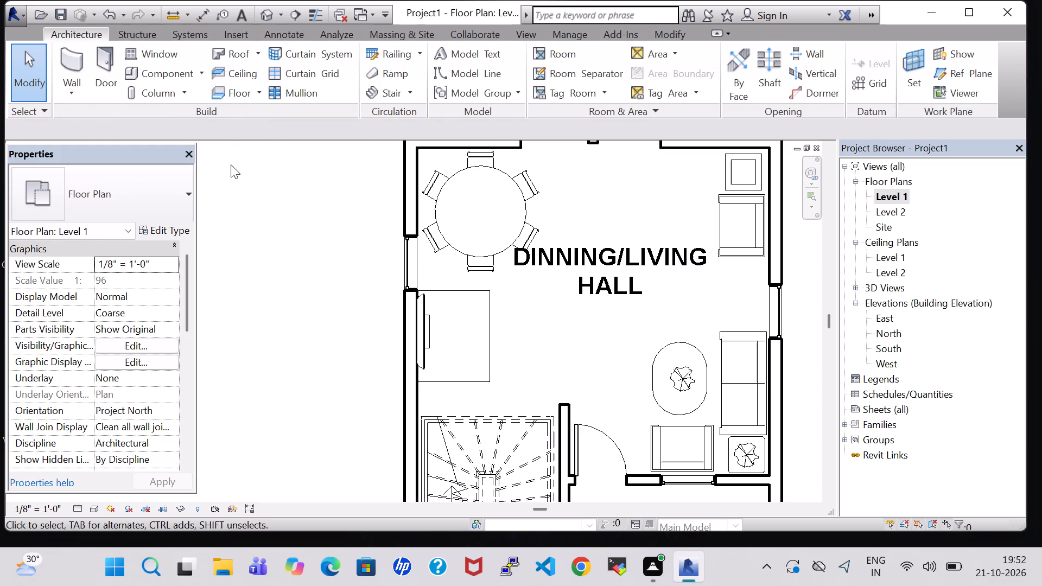
# Create two Agave - 1.5' plants similar to the coffee table's, centred on the TV table's north and south edges.
pyautogui.click(691, 382)
pyautogui.scroll(1, 691, 382)
pyautogui.rightClick(691, 382)
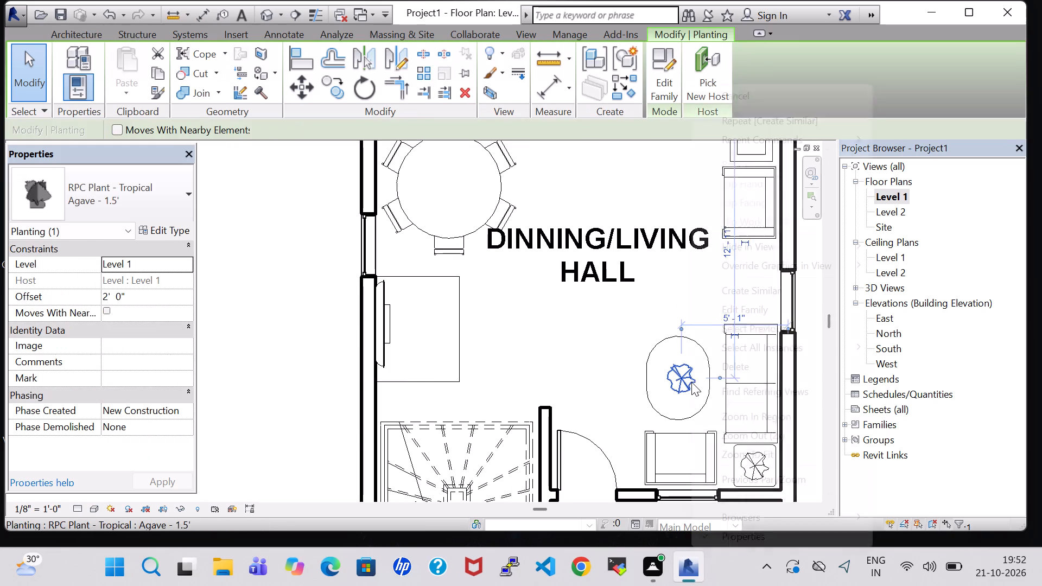
pyautogui.click(739, 289)
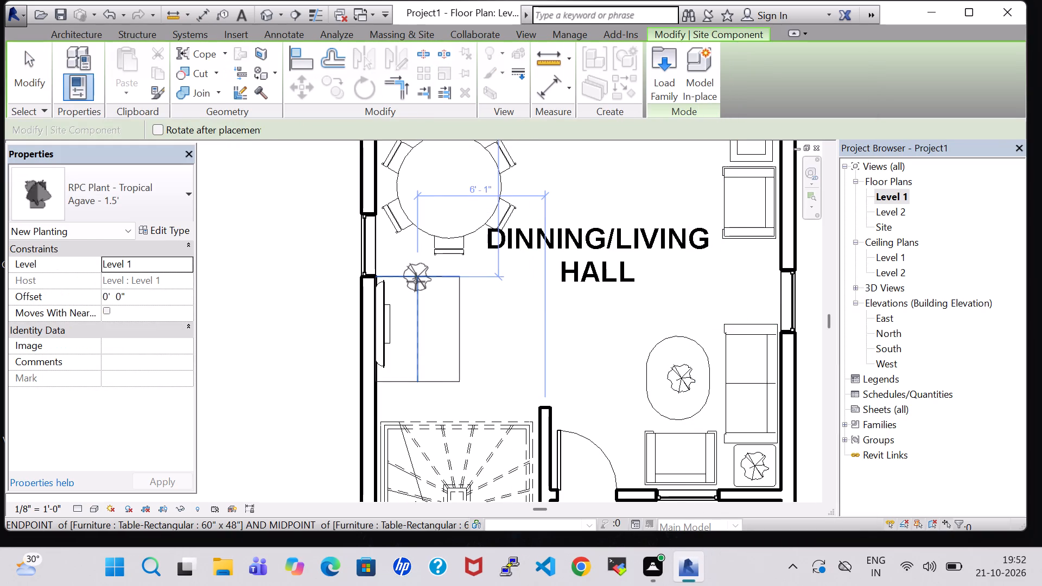
pyautogui.click(419, 282)
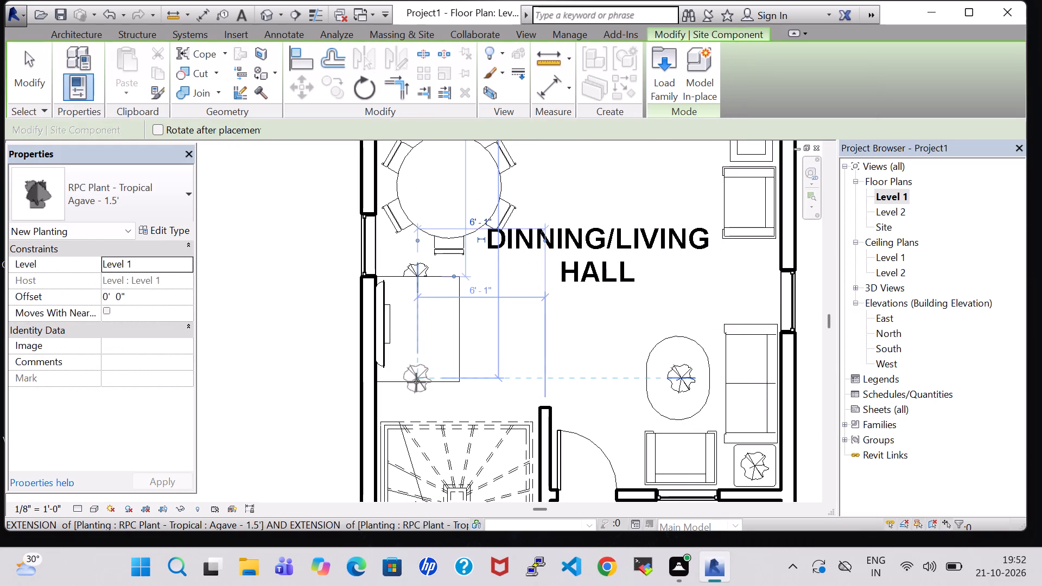
pyautogui.click(416, 382)
pyautogui.press('Escape')
pyautogui.press('Escape')
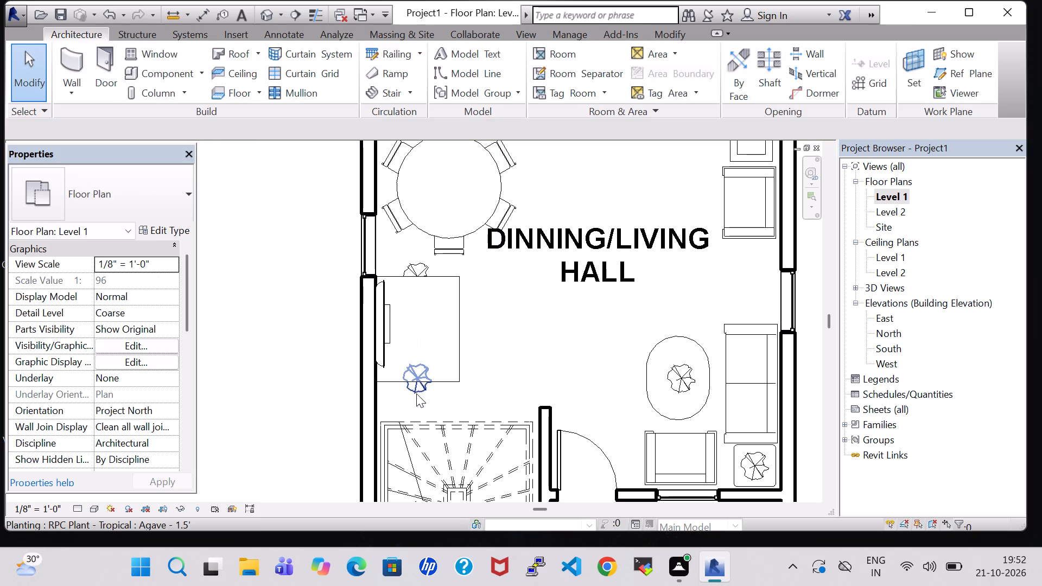
# Set the height of the TV table's 60" x 48" type to 2' 2".
pyautogui.click(416, 391)
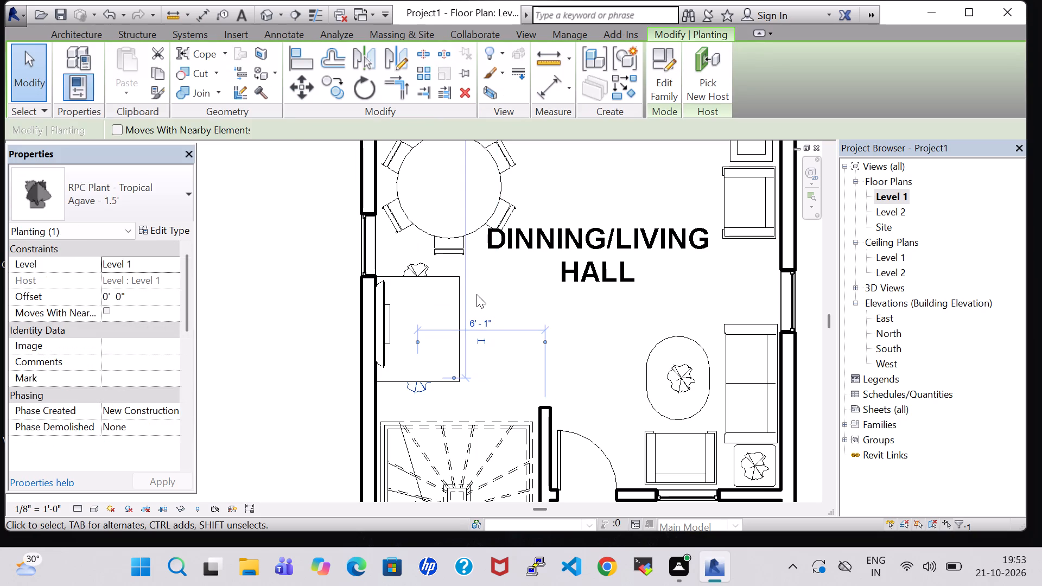
pyautogui.click(459, 289)
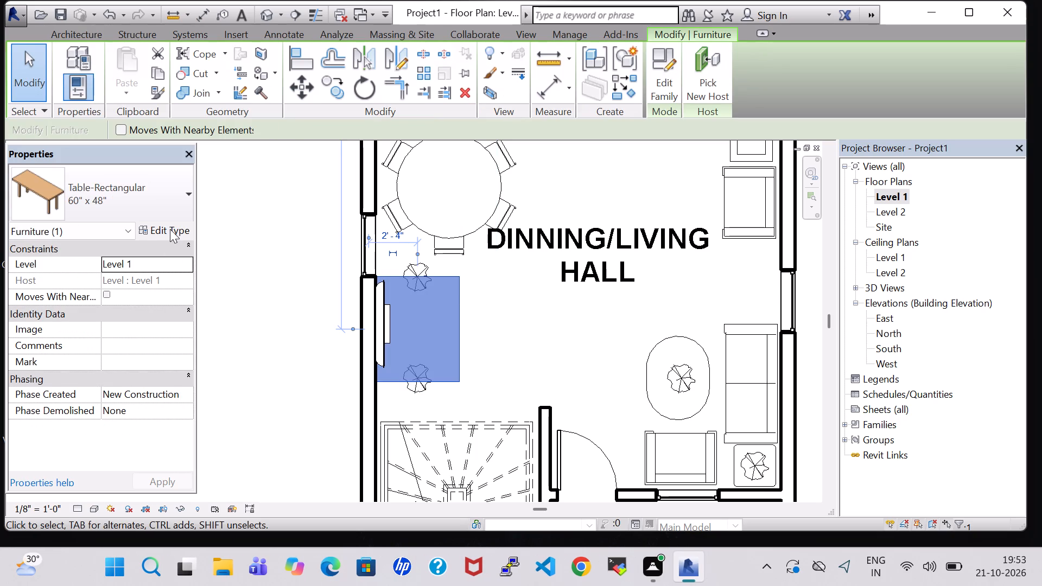
pyautogui.click(170, 229)
pyautogui.click(379, 281)
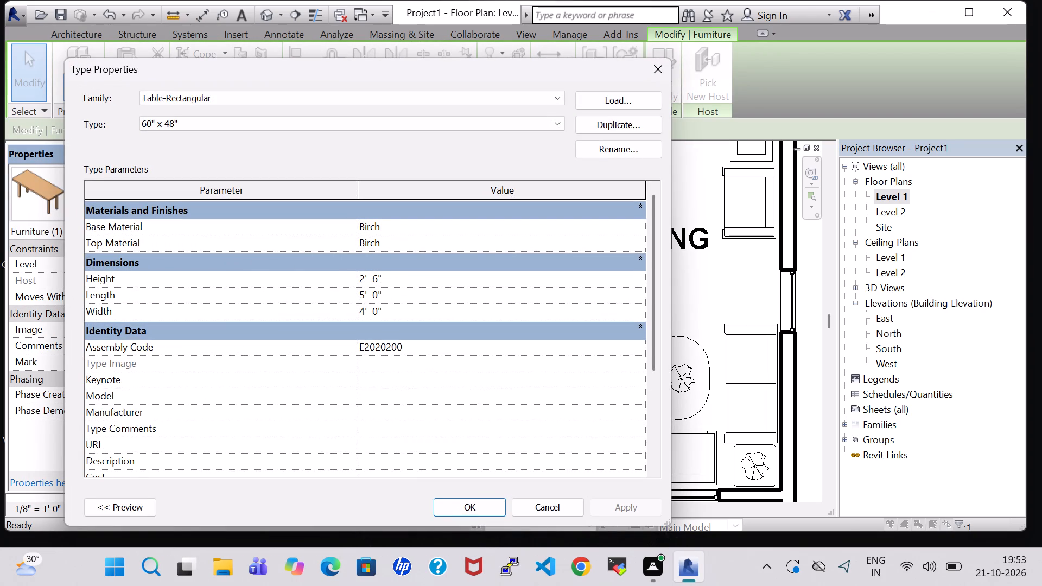
pyautogui.press('BackSpace')
pyautogui.press('2')
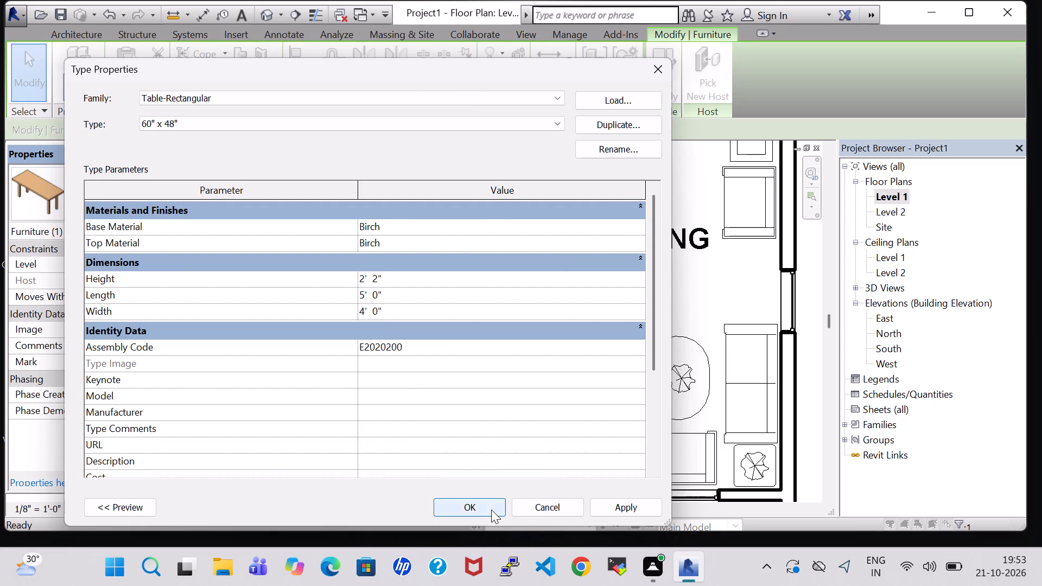
pyautogui.click(491, 509)
pyautogui.click(493, 351)
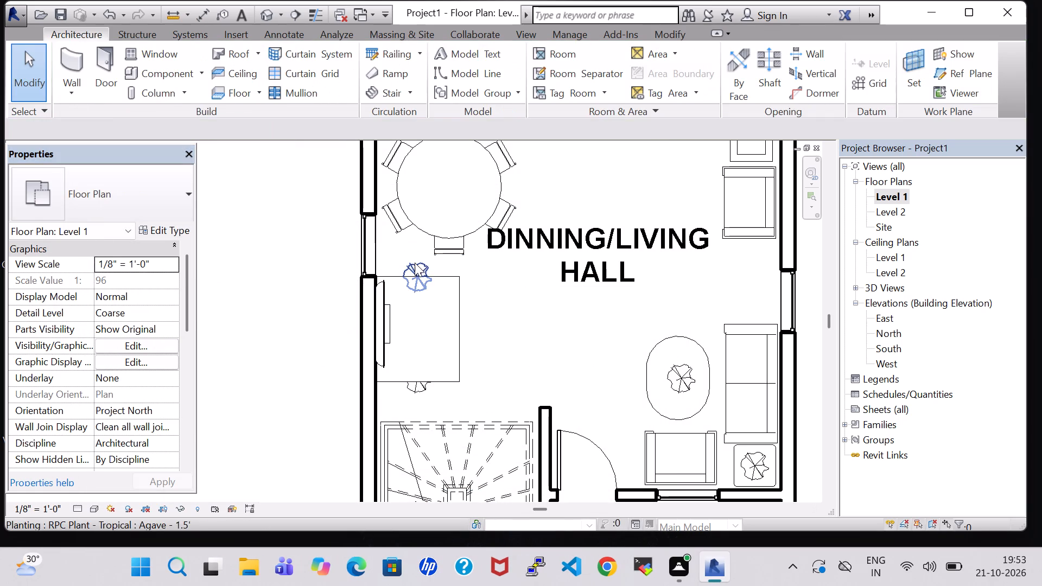
# Set the offset from Level 1 of the TV table's north plant to 2' 2".
pyautogui.click(415, 265)
pyautogui.click(111, 297)
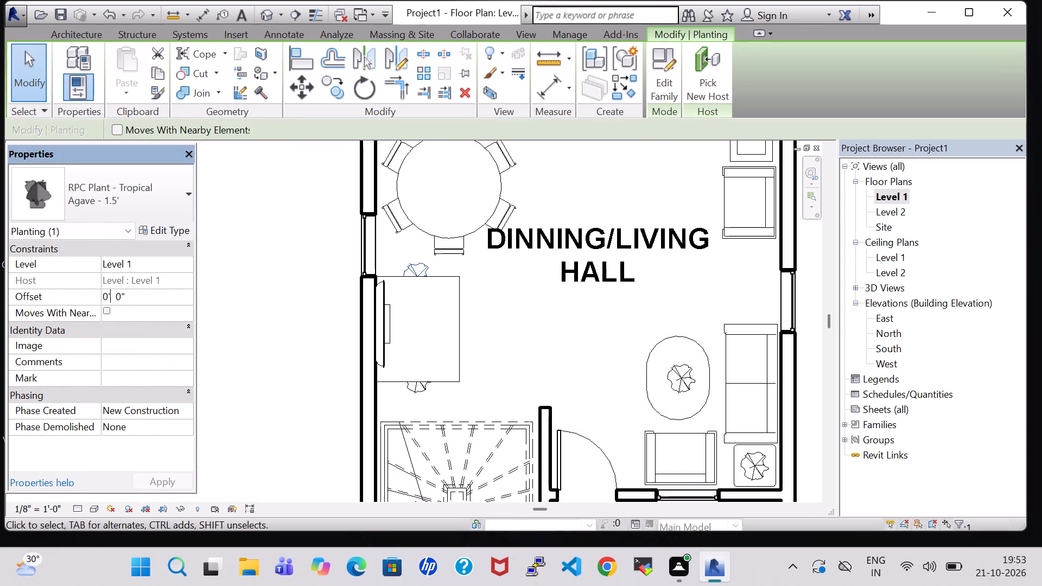
pyautogui.click(109, 297)
pyautogui.press('BackSpace')
pyautogui.press('BackSpace')
pyautogui.press('2')
pyautogui.press("'")
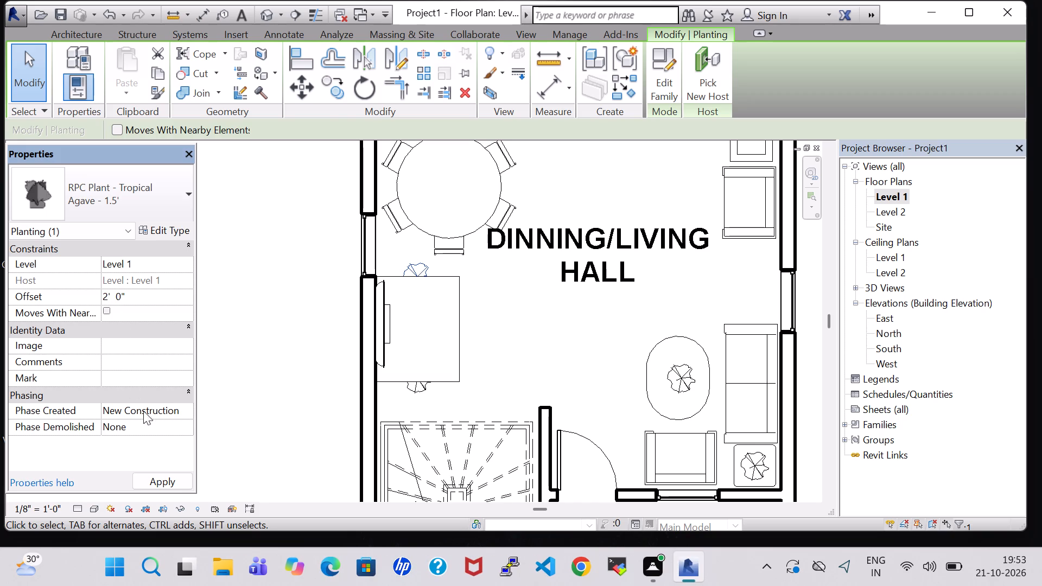
pyautogui.click(117, 295)
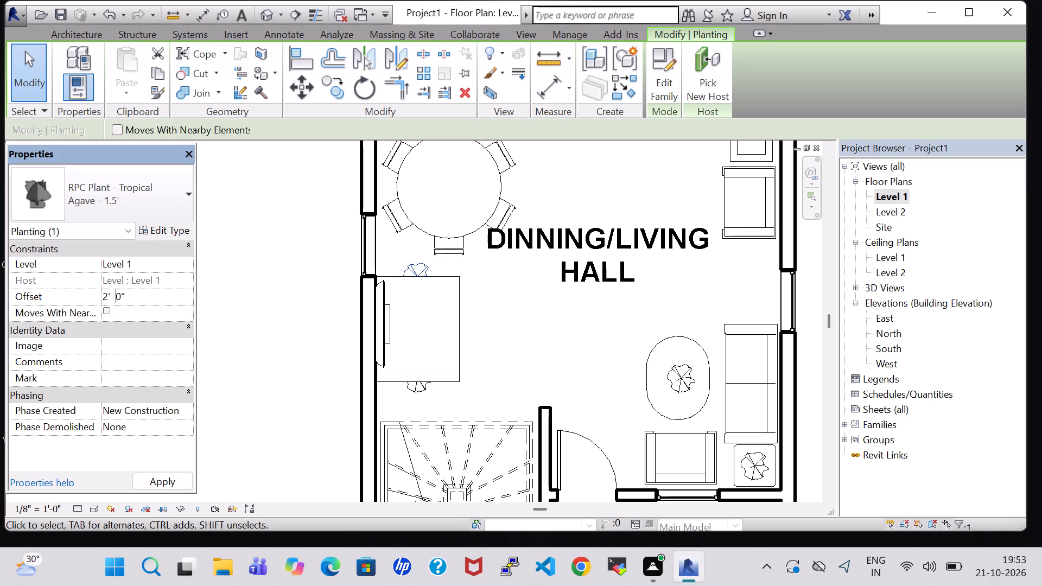
pyautogui.click(122, 295)
pyautogui.press('BackSpace')
pyautogui.press('2')
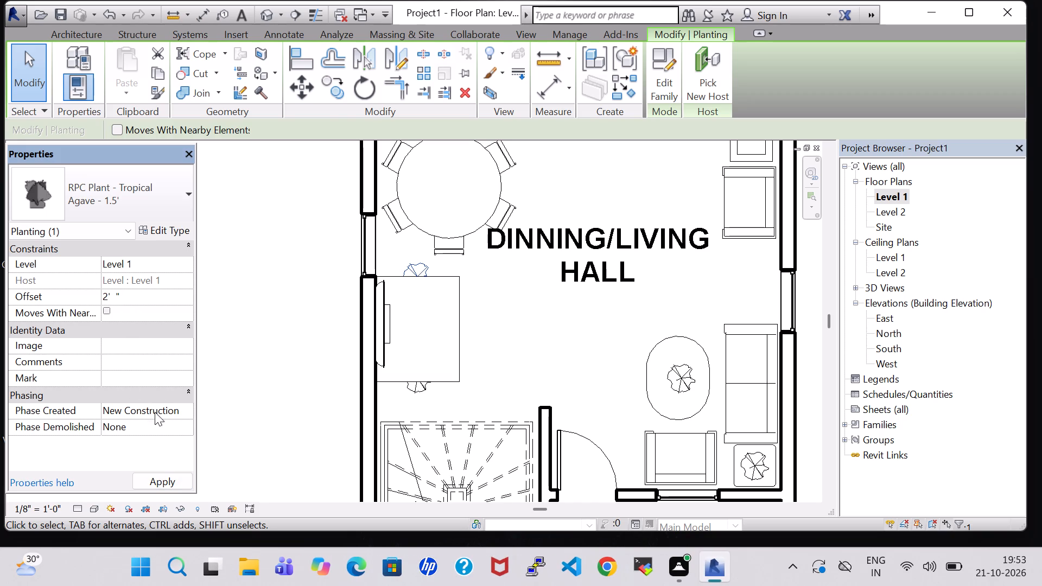
pyautogui.click(175, 476)
# Nudge the north plant five increments south and one east, fully onto the TV table.
pyautogui.press('Down')
pyautogui.press('Down')
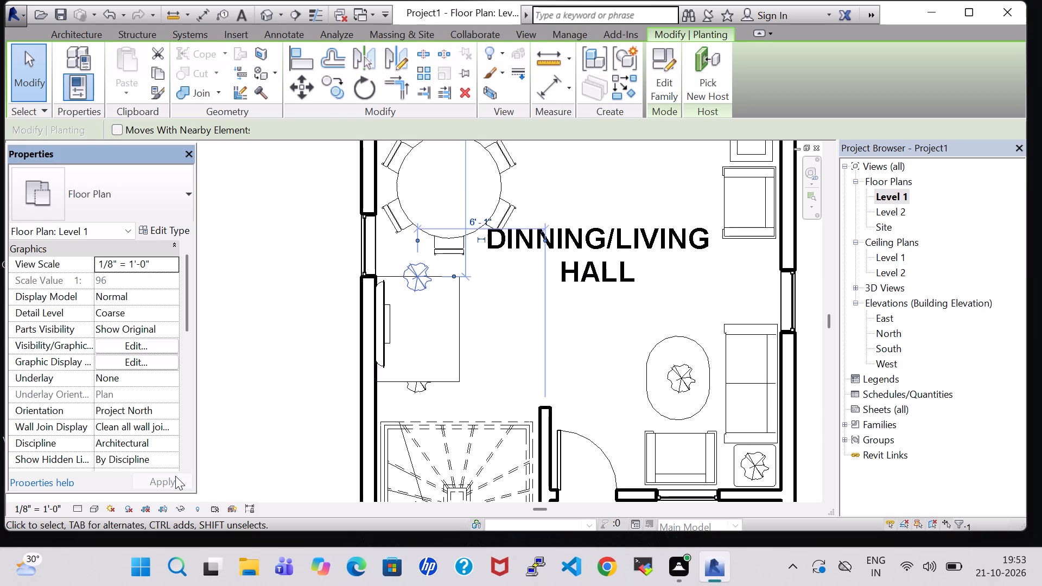
pyautogui.click(524, 348)
pyautogui.click(495, 326)
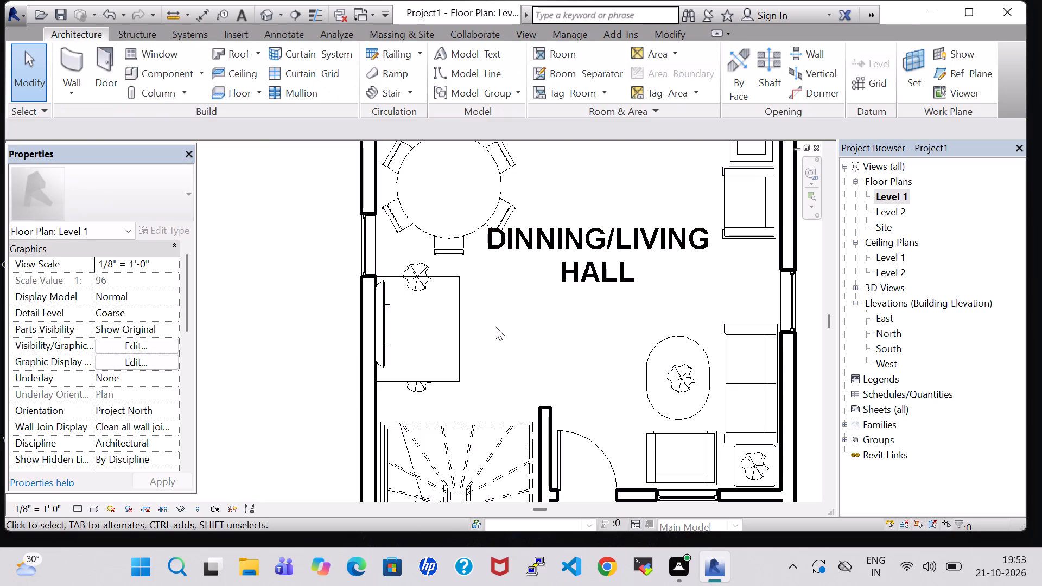
pyautogui.click(418, 267)
pyautogui.press('Down')
pyautogui.press('Down')
pyautogui.press('Down')
pyautogui.press('Down')
pyautogui.press('Down')
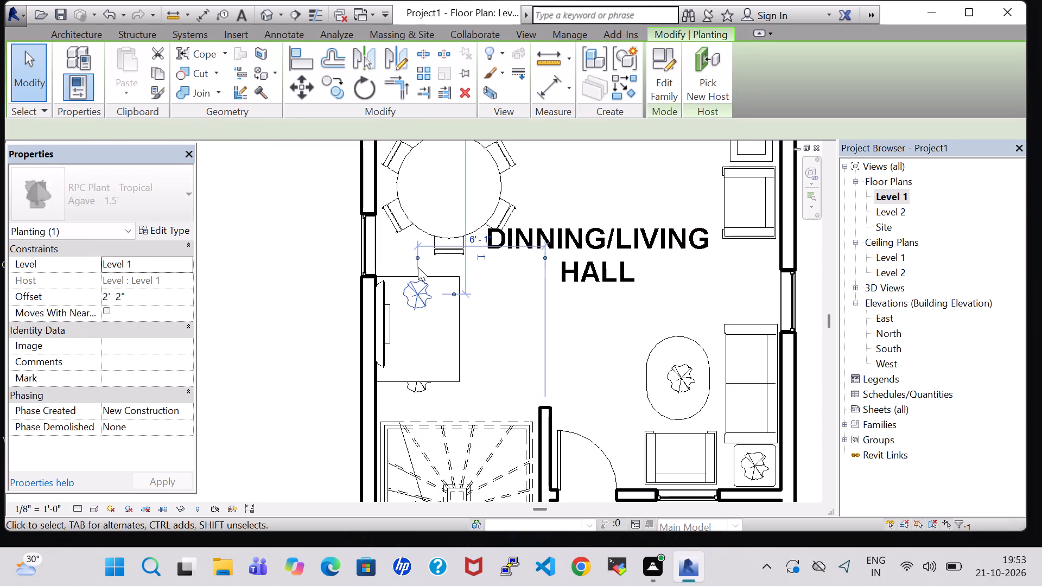
pyautogui.press('Right')
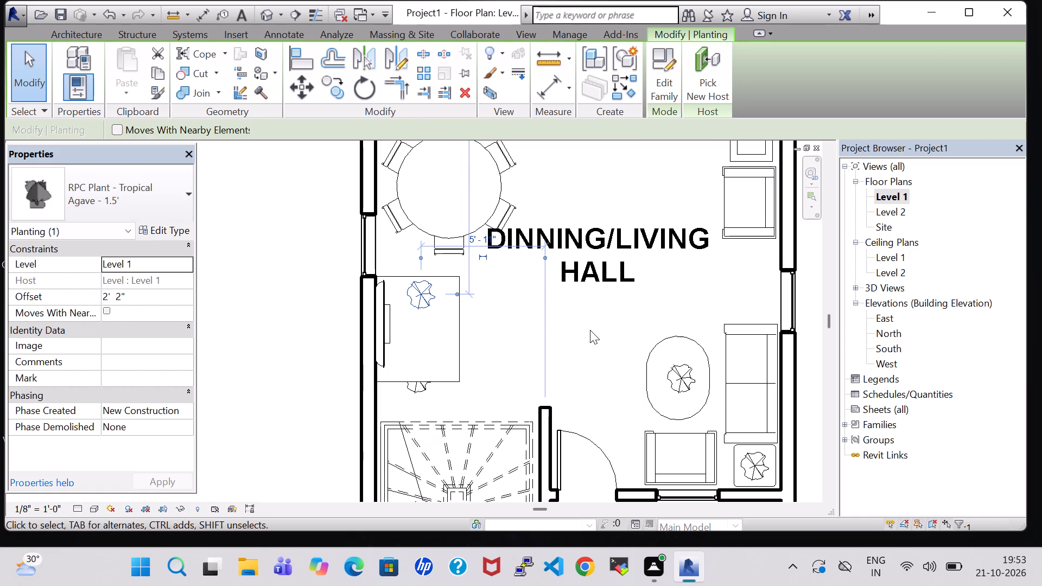
pyautogui.click(600, 336)
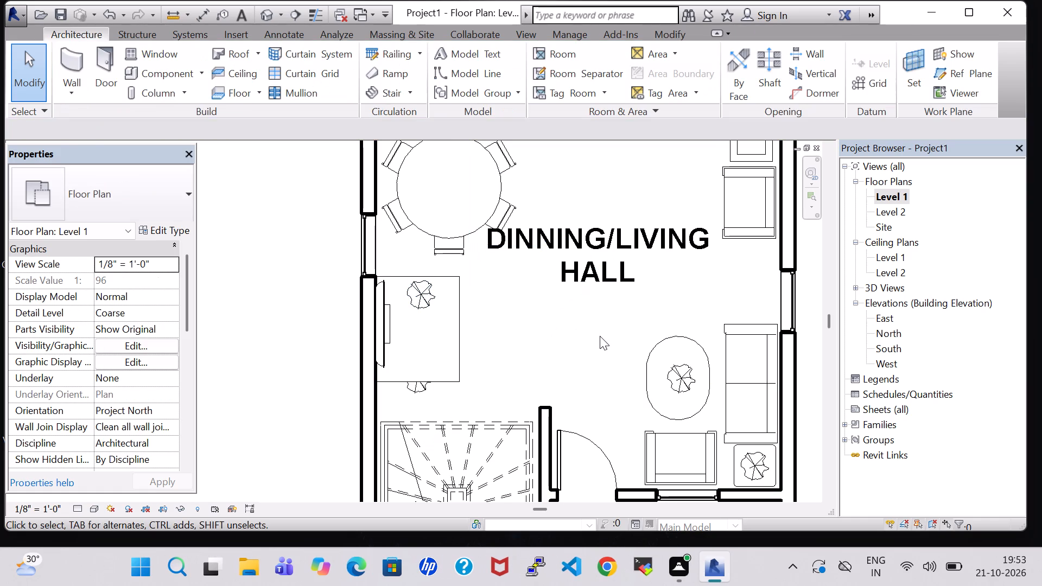
# Set the offset from Level 1 of the TV table's south plant to 2' 2".
pyautogui.click(418, 386)
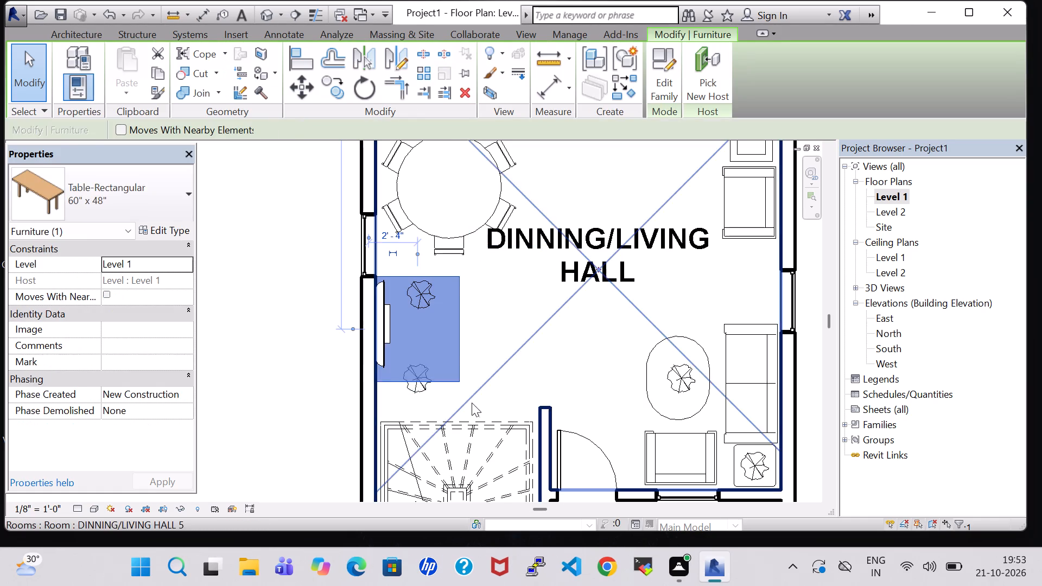
pyautogui.click(474, 403)
pyautogui.click(587, 359)
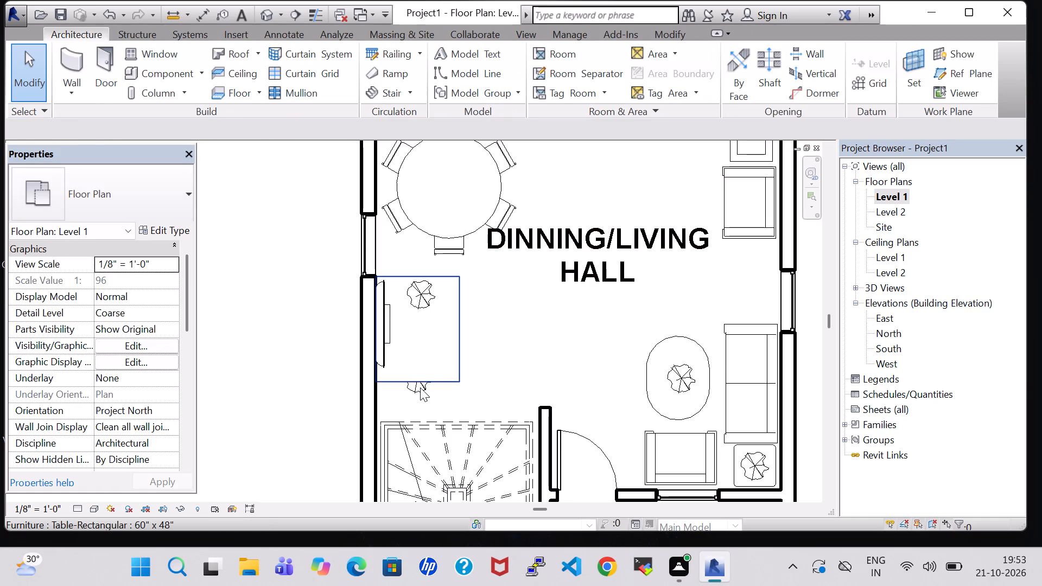
pyautogui.click(418, 390)
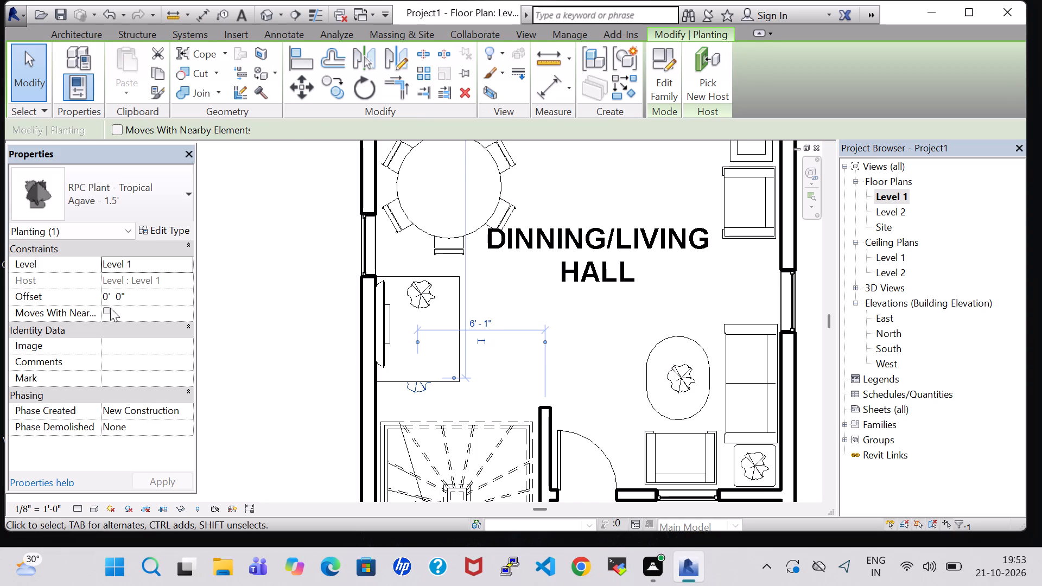
pyautogui.click(110, 302)
pyautogui.press('BackSpace')
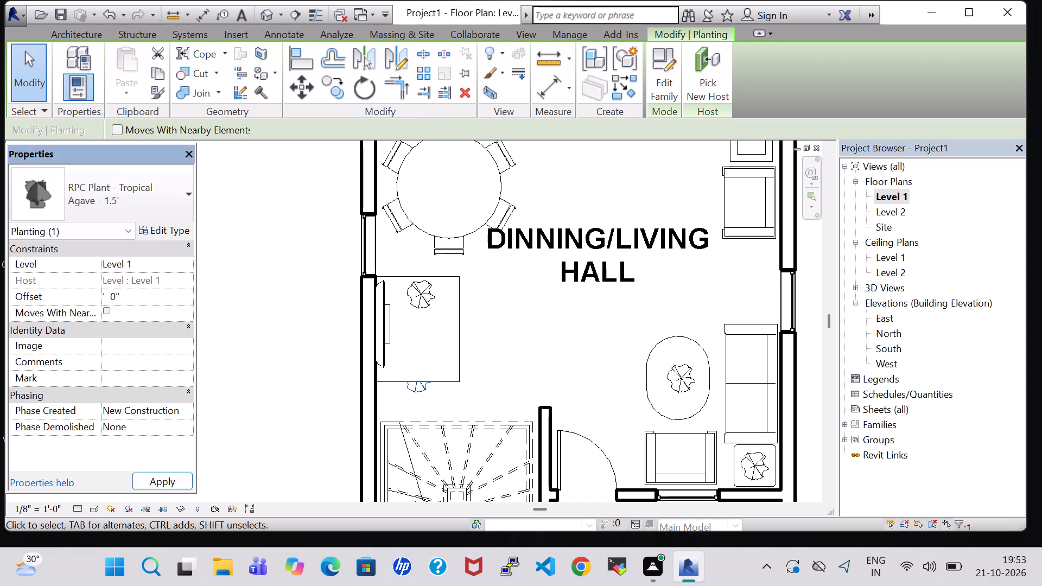
pyautogui.press('2')
pyautogui.click(119, 302)
pyautogui.press('BackSpace')
pyautogui.press('2')
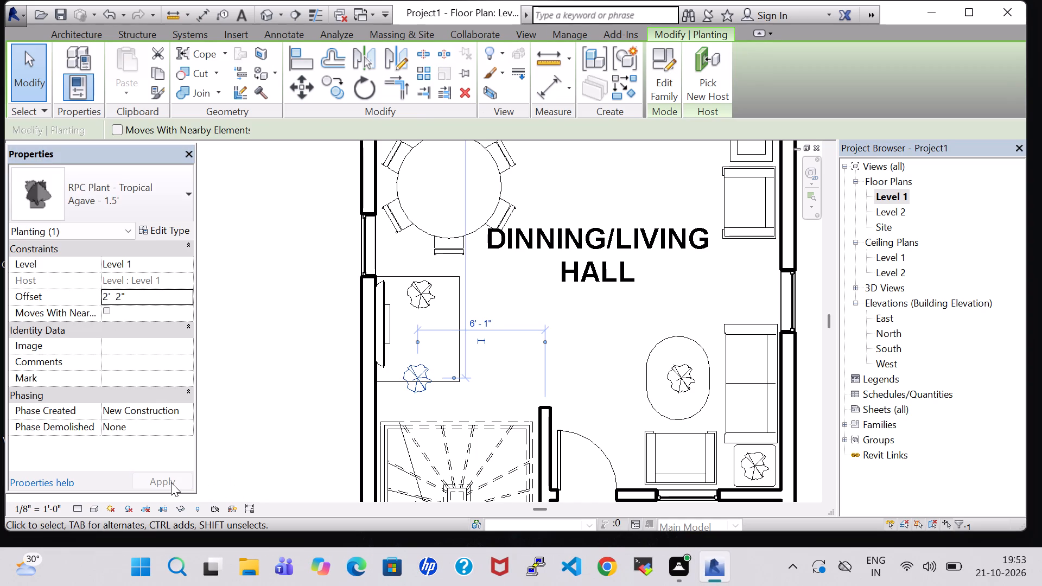
pyautogui.click(171, 482)
# Nudge the south plant four increments north and one east, in line with the TV table's north plant.
pyautogui.press('Up')
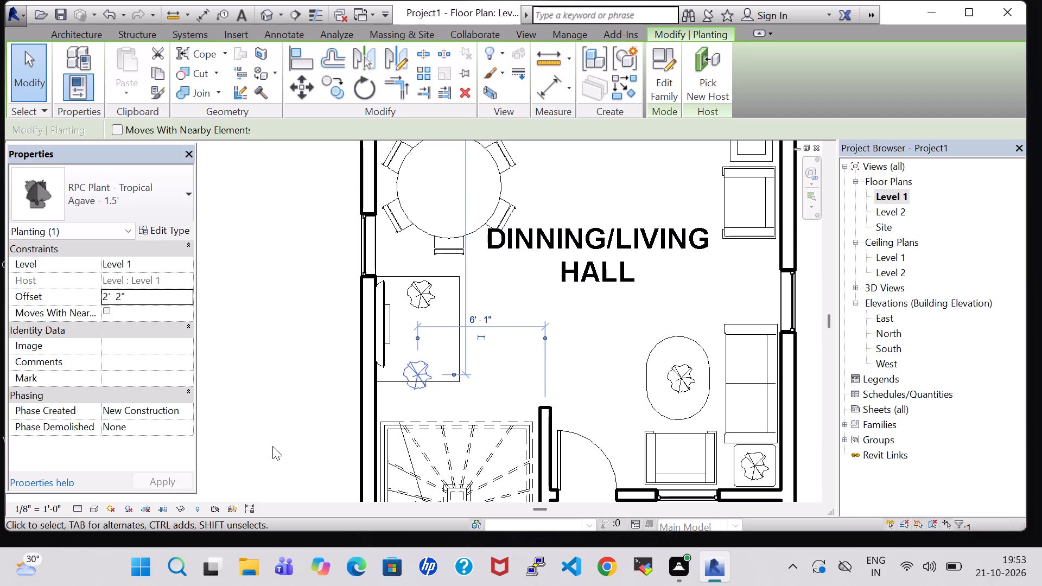
pyautogui.press('Up')
pyautogui.press('Up')
pyautogui.press('Up')
pyautogui.press('Right')
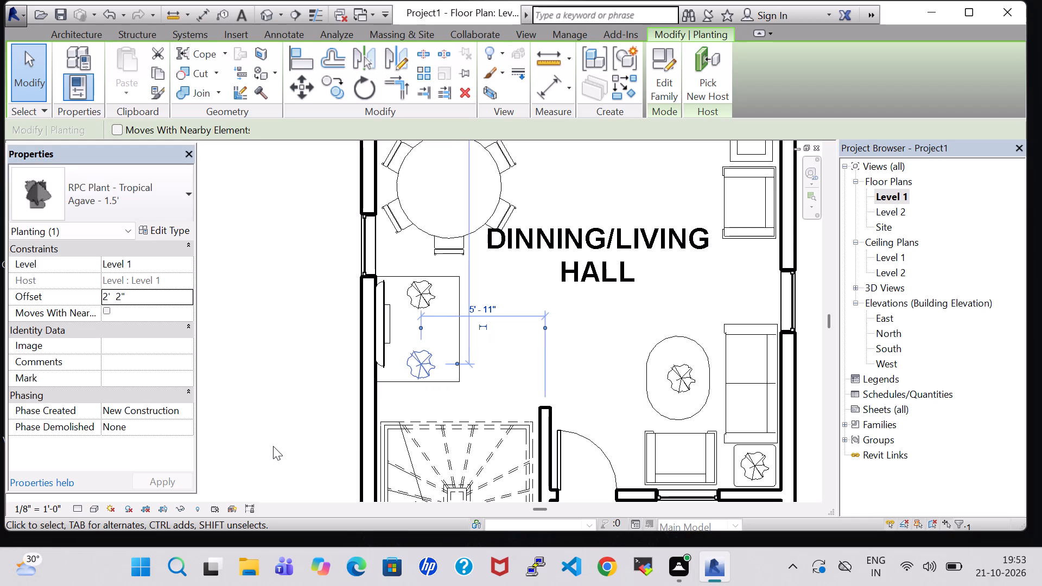
# Save the project as Project72 in the work folder on the desktop.
pyautogui.click(628, 341)
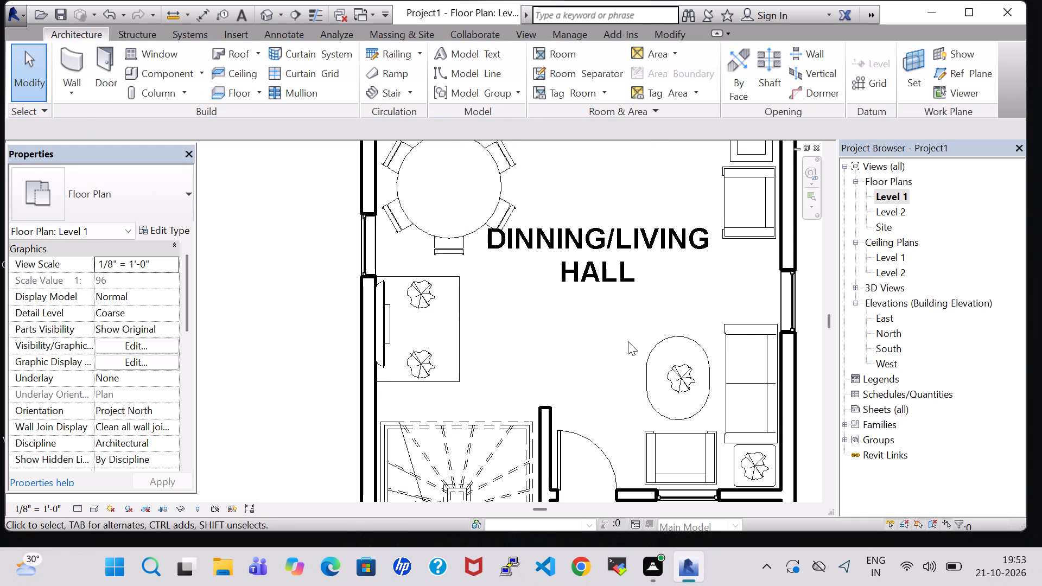
pyautogui.scroll(-5, 628, 341)
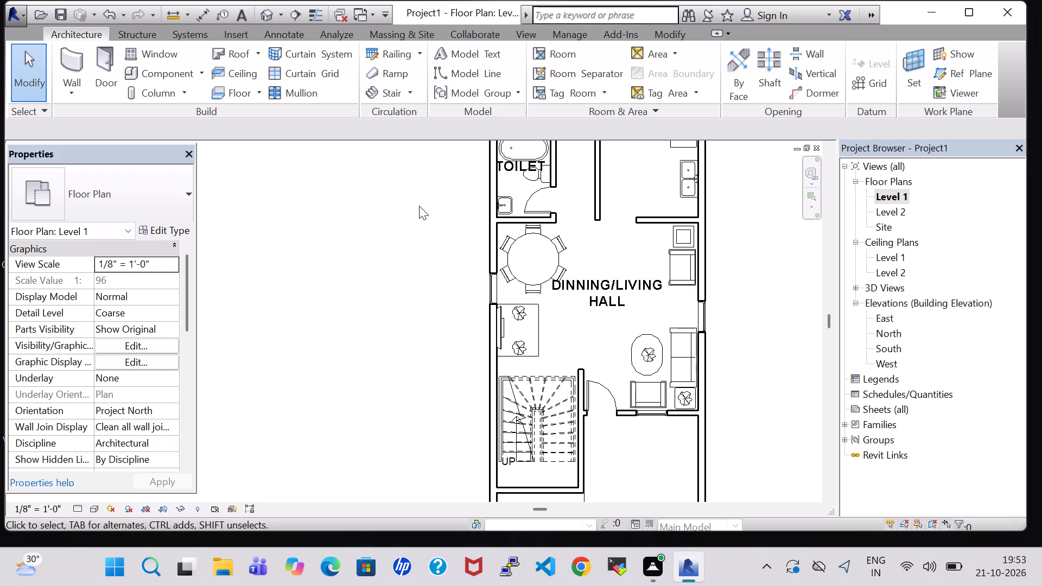
pyautogui.click(263, 19)
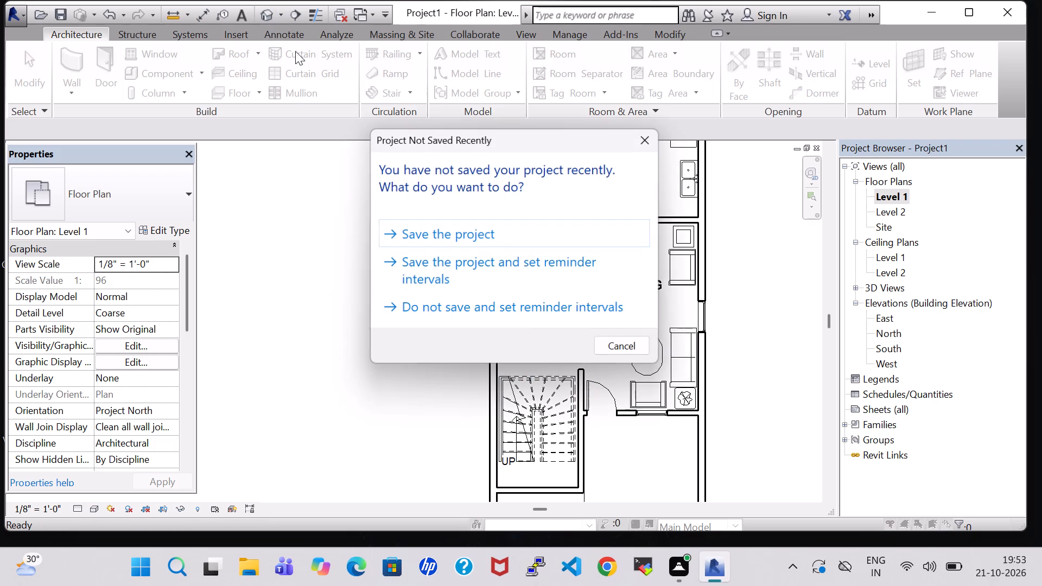
pyautogui.click(414, 243)
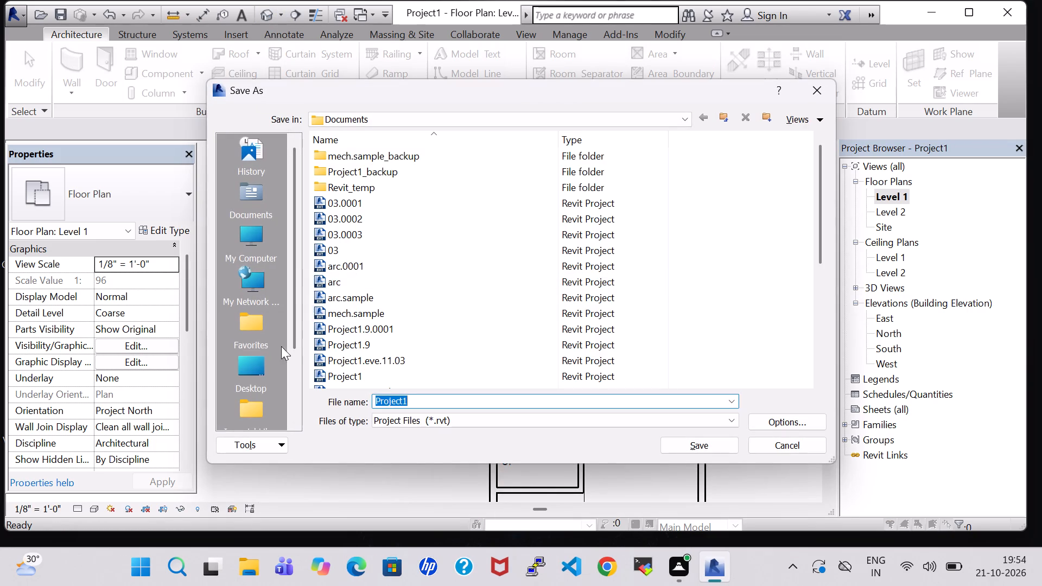
pyautogui.click(262, 373)
pyautogui.scroll(-3, 439, 303)
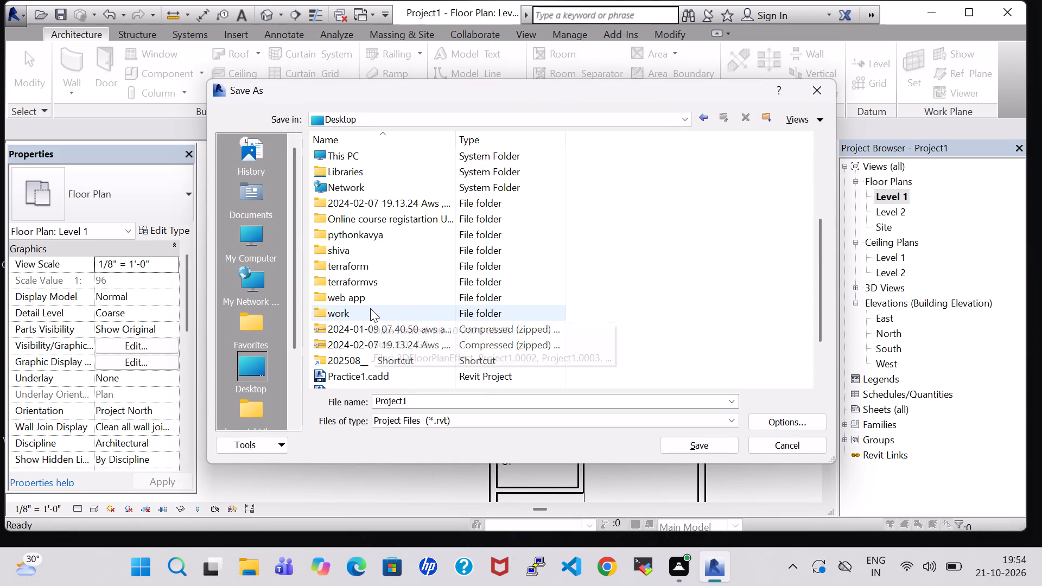
pyautogui.doubleClick(370, 308)
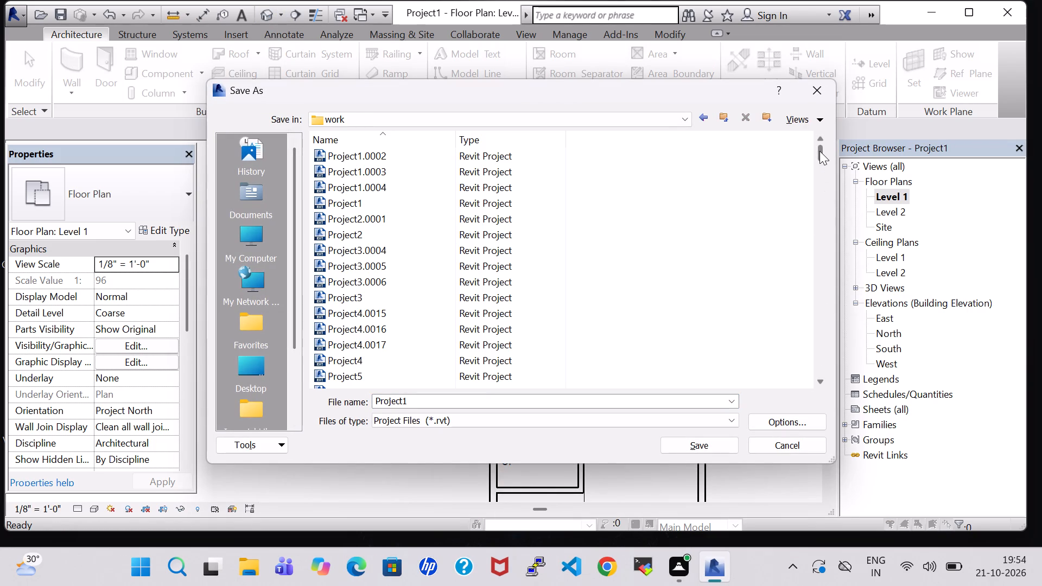
pyautogui.moveTo(819, 151); pyautogui.dragTo(824, 431)
pyautogui.moveTo(821, 155); pyautogui.dragTo(822, 206)
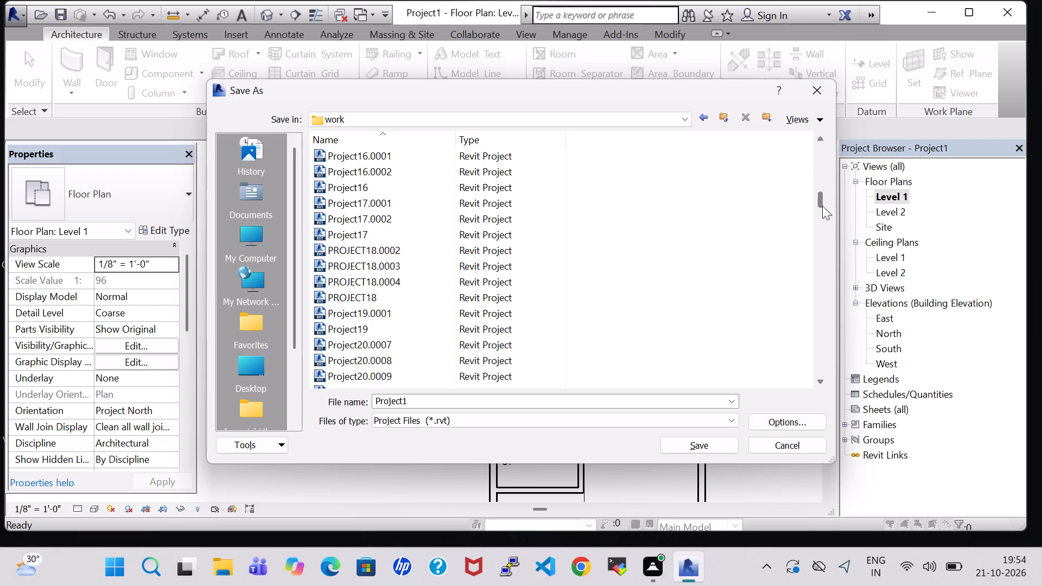
pyautogui.moveTo(822, 206); pyautogui.dragTo(822, 372)
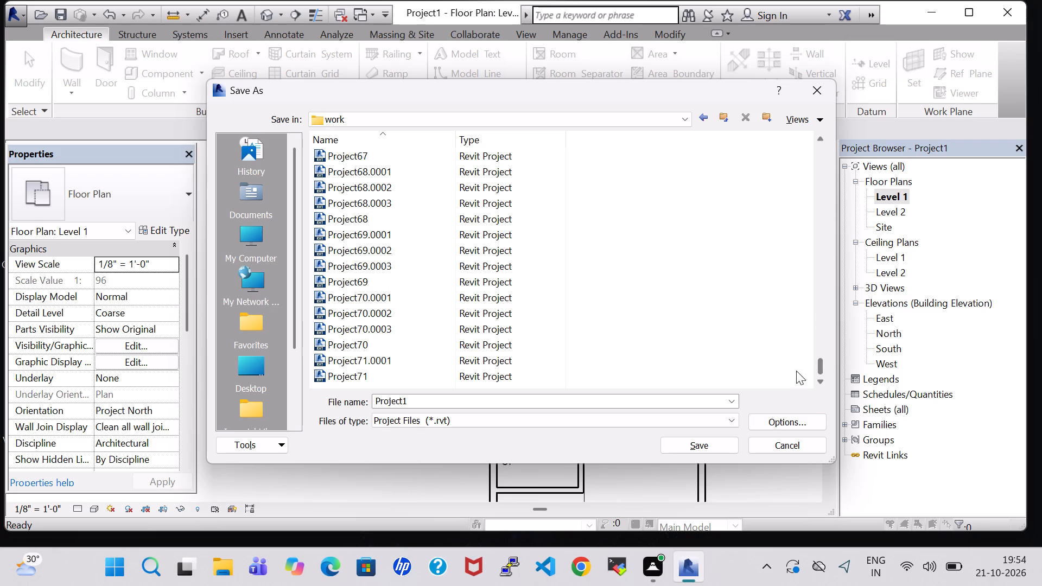
pyautogui.doubleClick(411, 398)
pyautogui.click(412, 405)
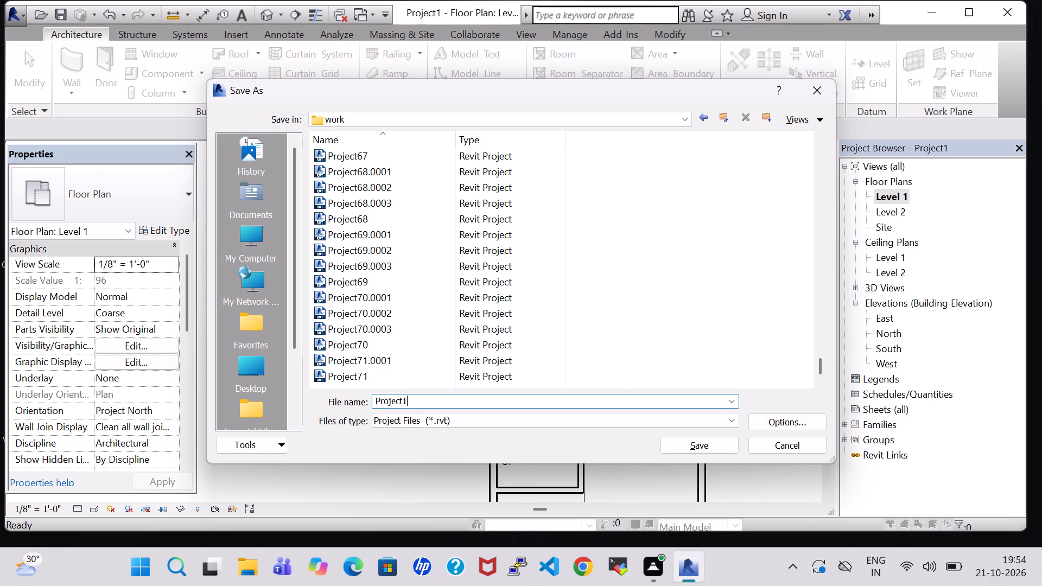
pyautogui.press('BackSpace')
pyautogui.press('7')
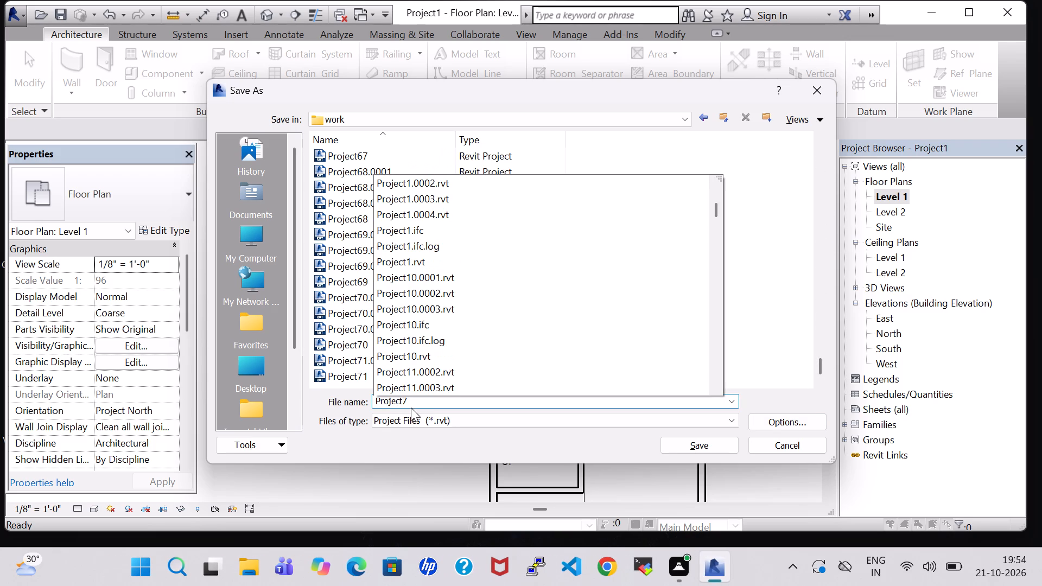
pyautogui.press('2')
pyautogui.click(723, 448)
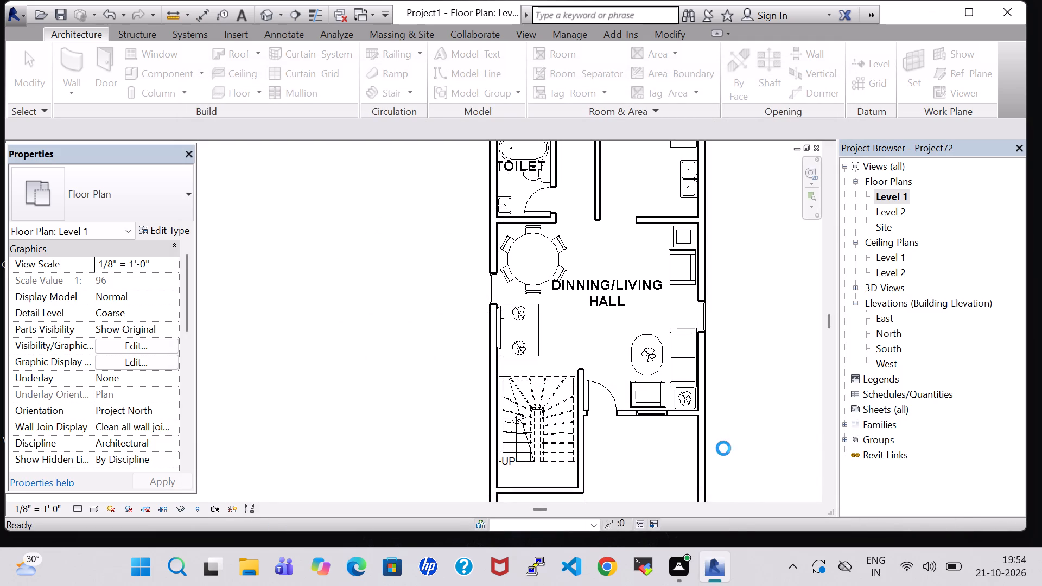
# Examine the furnished rooms and the stair in the 3D view, from above and at an angle.
pyautogui.scroll(-8, 543, 208)
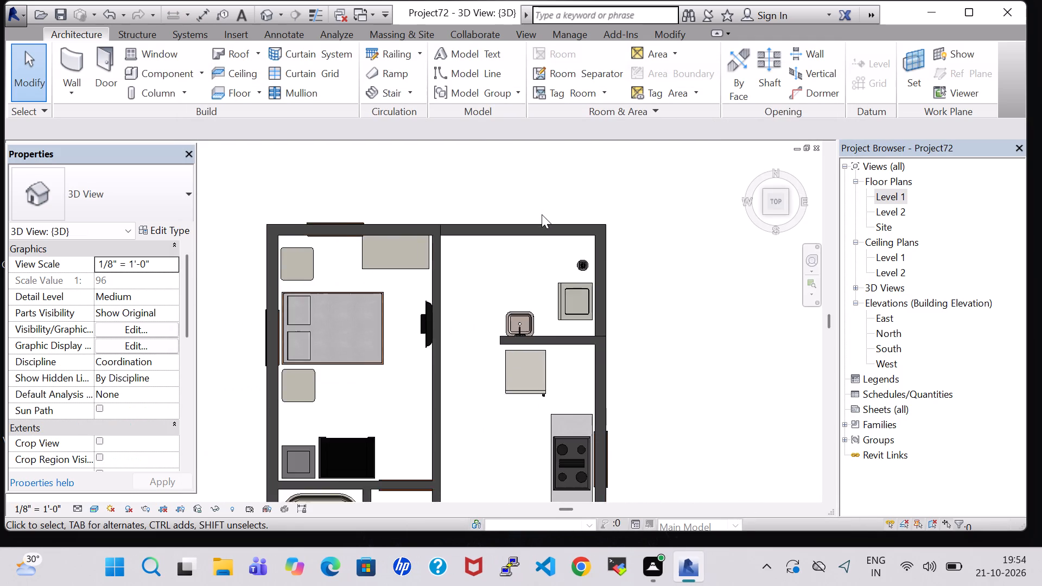
pyautogui.scroll(-1, 542, 214)
pyautogui.moveTo(521, 413); pyautogui.dragTo(519, 396, button='middle')
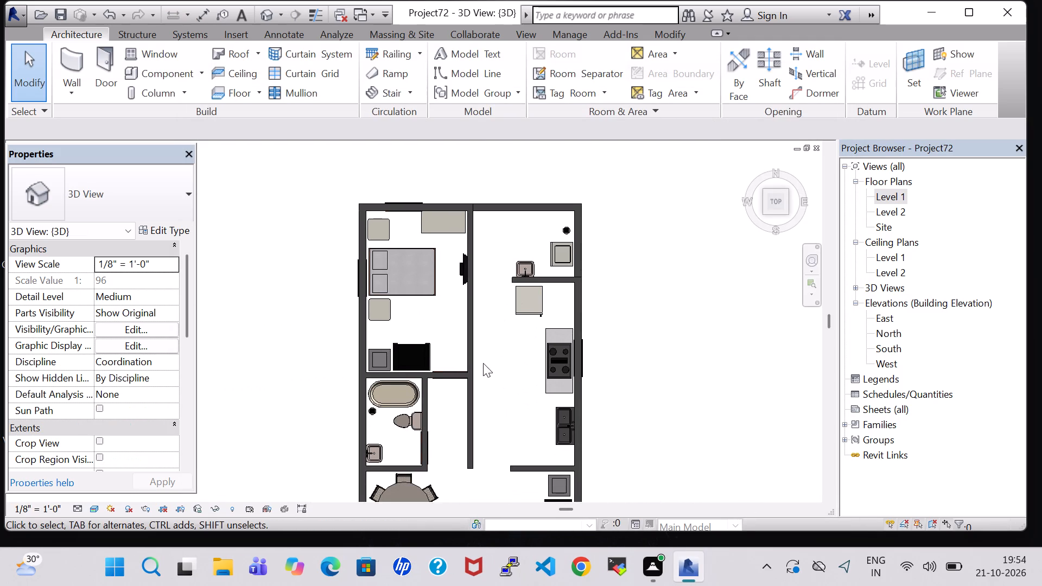
pyautogui.moveTo(483, 363); pyautogui.dragTo(505, 221, button='middle')
pyautogui.moveTo(488, 418); pyautogui.dragTo(491, 299, button='middle')
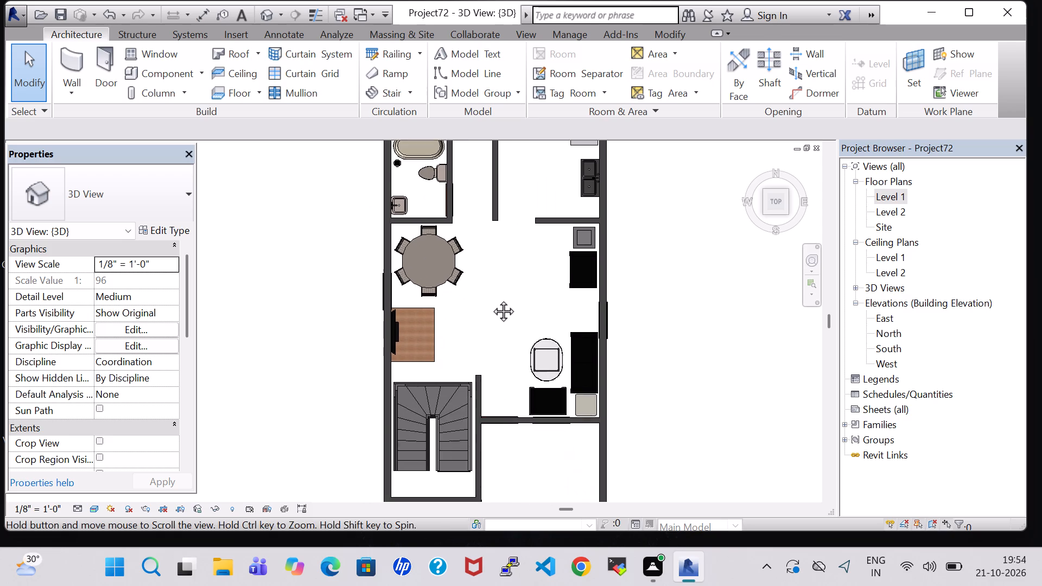
pyautogui.moveTo(491, 299); pyautogui.dragTo(491, 300, button='middle')
pyautogui.moveTo(471, 351); pyautogui.dragTo(465, 251, button='middle')
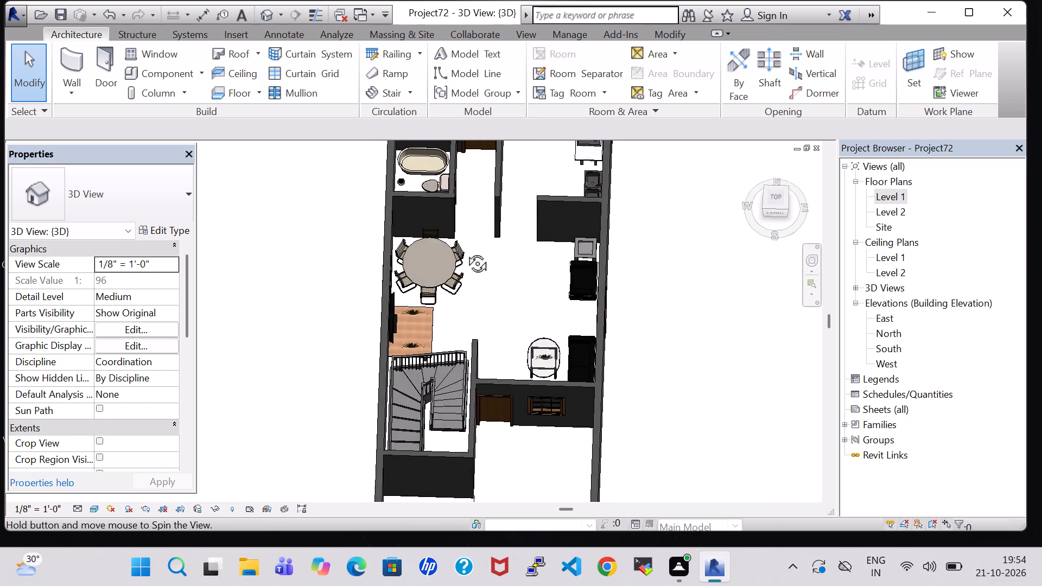
pyautogui.moveTo(465, 251); pyautogui.dragTo(266, 290, button='middle')
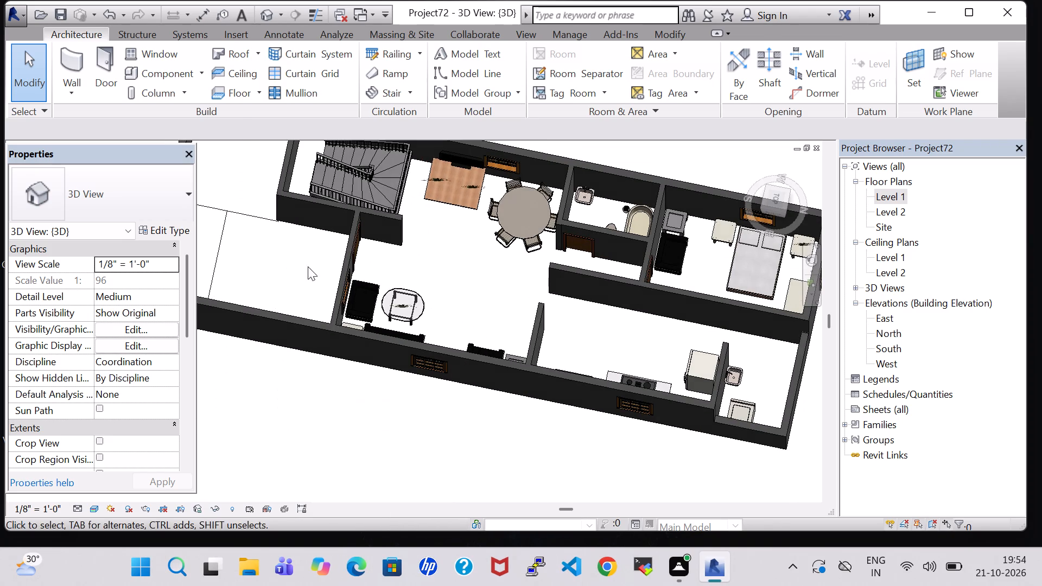
# Delete the existing winder stair from the Level 1 floor plan.
pyautogui.doubleClick(884, 199)
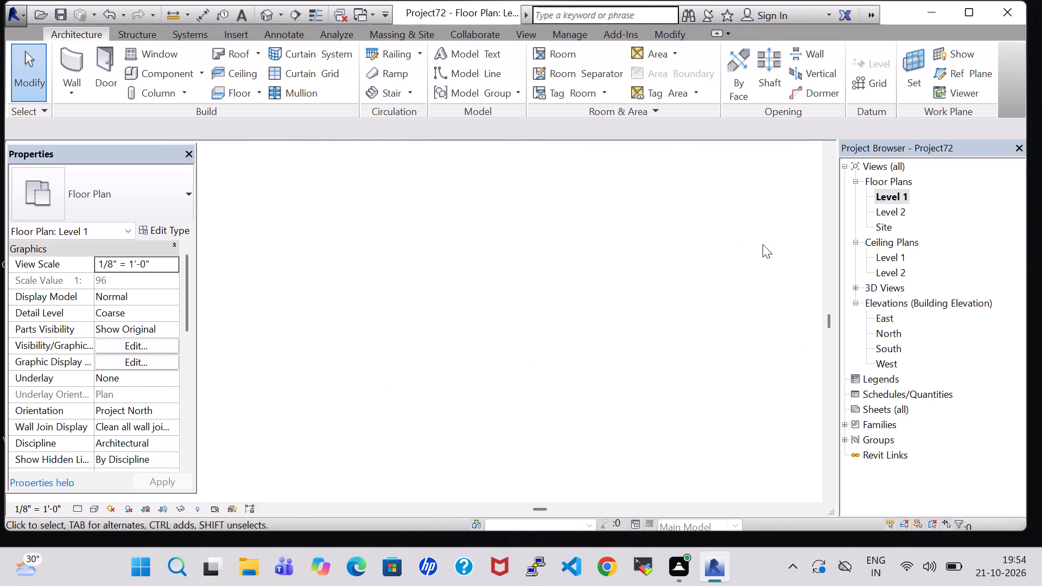
pyautogui.click(516, 416)
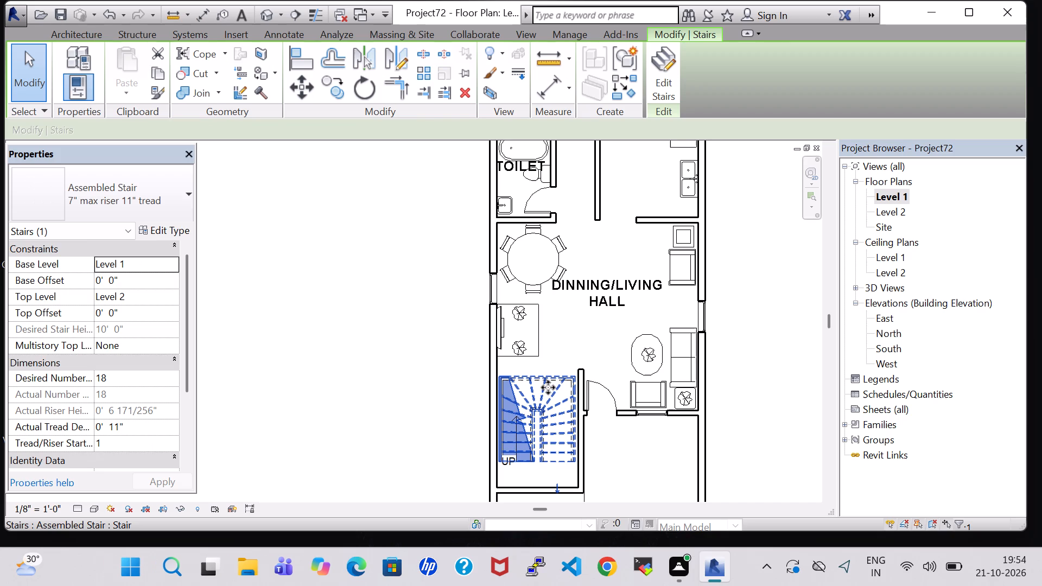
pyautogui.press('Delete')
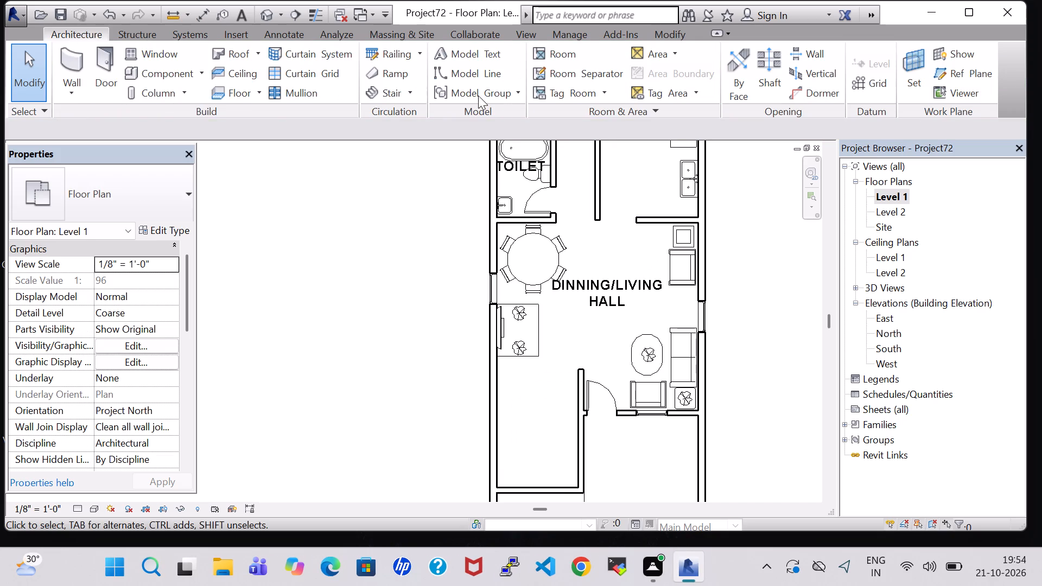
# Place a U-shaped winder run, 3' 0" wide and rotated to open north, in the stairwell from Level 1 to Level 2.
pyautogui.click(395, 89)
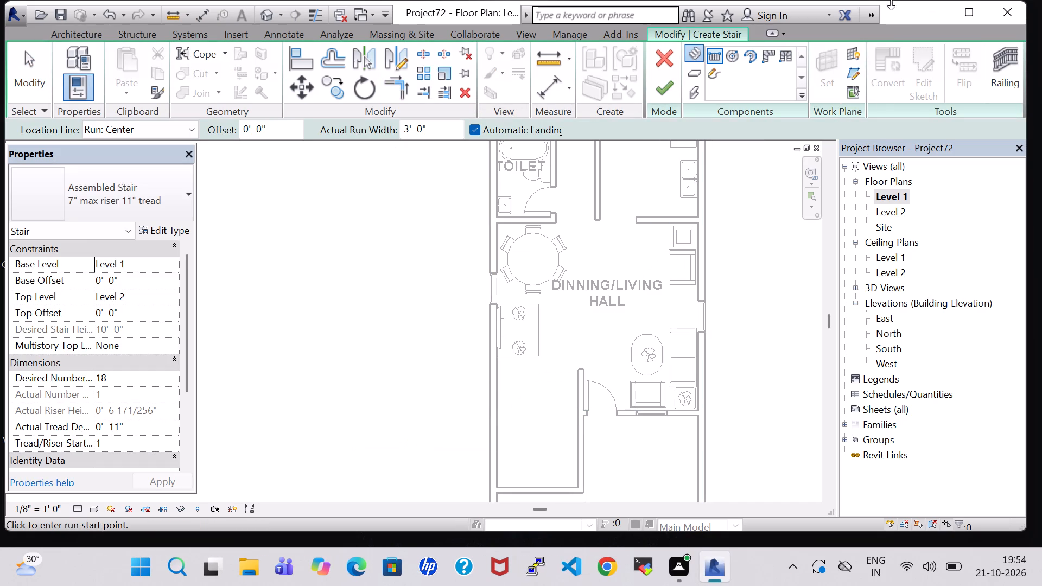
pyautogui.click(787, 54)
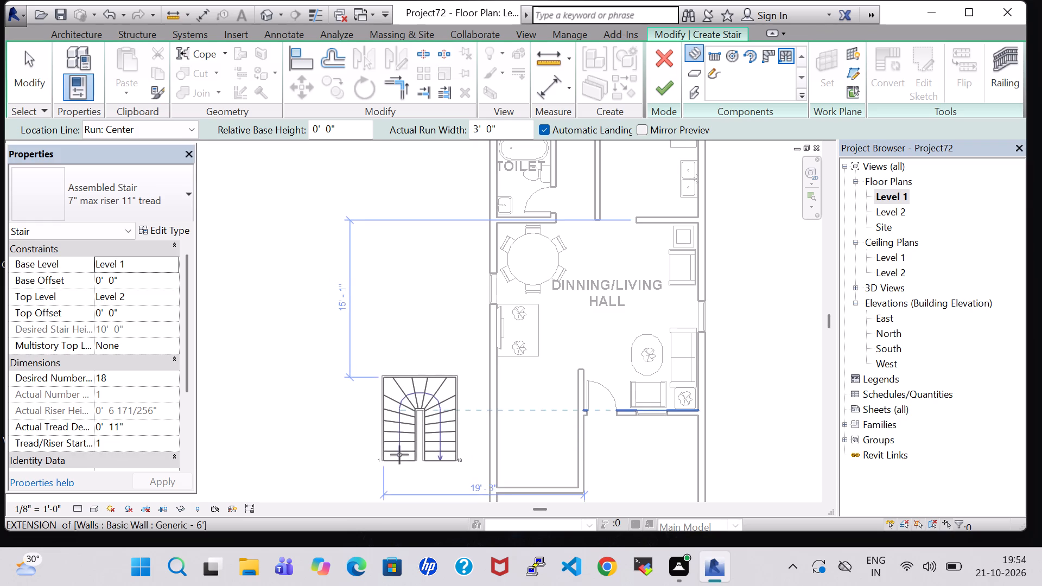
pyautogui.press('space')
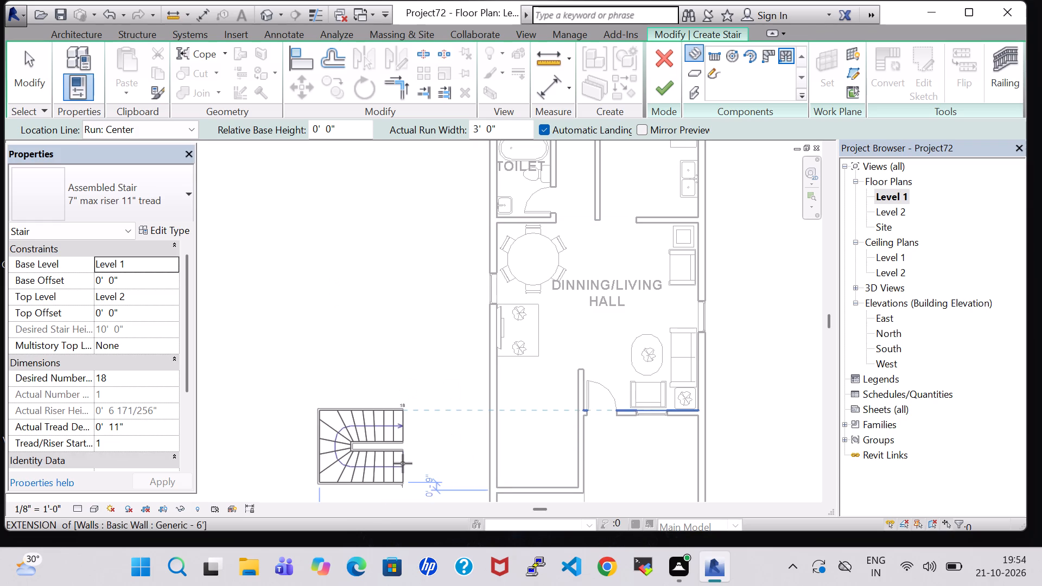
pyautogui.press('space')
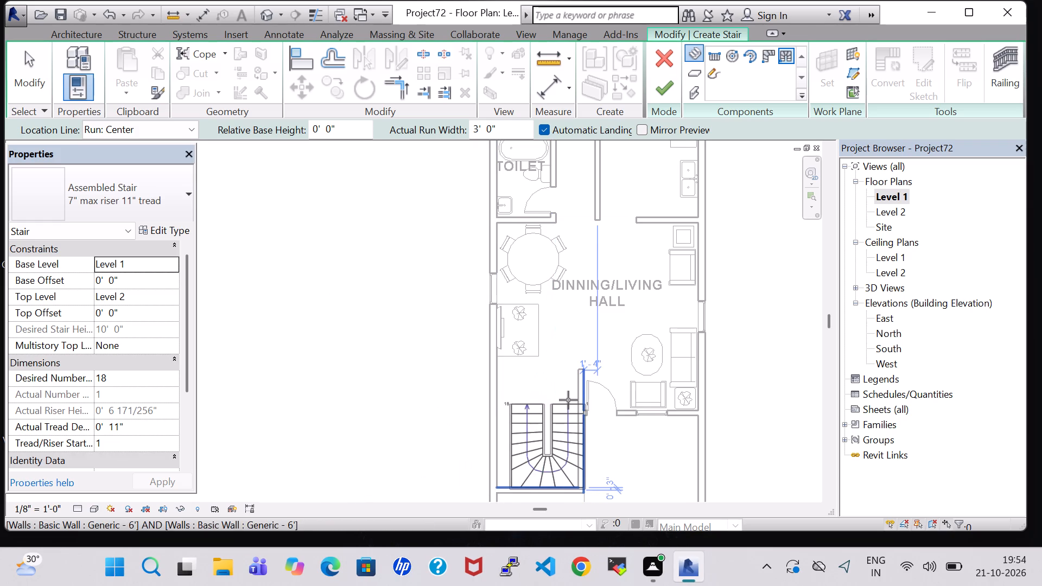
pyautogui.scroll(4, 568, 400)
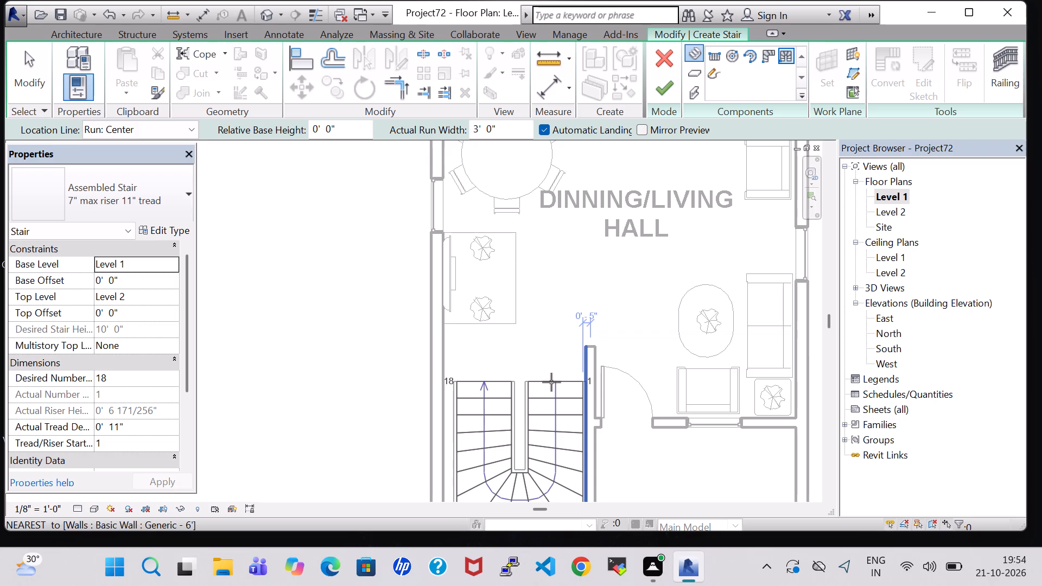
pyautogui.moveTo(551, 382); pyautogui.dragTo(558, 313, button='middle')
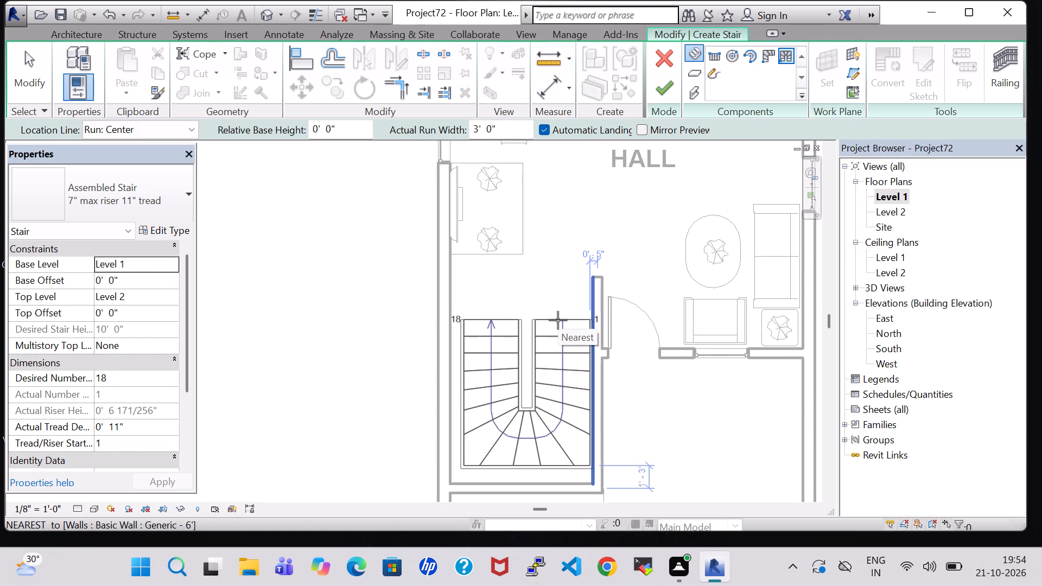
pyautogui.scroll(4, 558, 320)
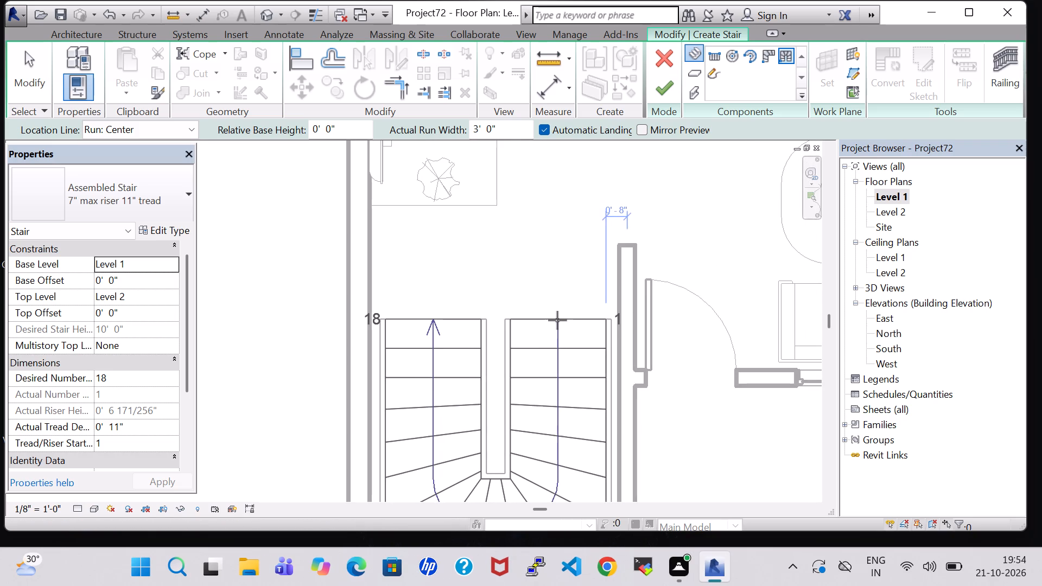
pyautogui.click(557, 320)
pyautogui.scroll(-9, 558, 313)
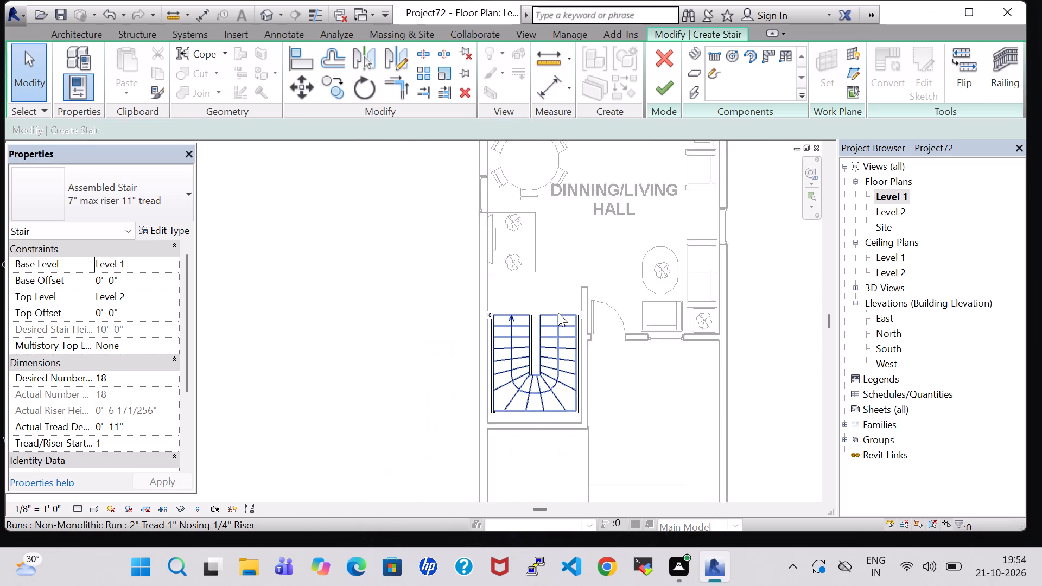
pyautogui.scroll(-1, 558, 313)
pyautogui.press('Escape')
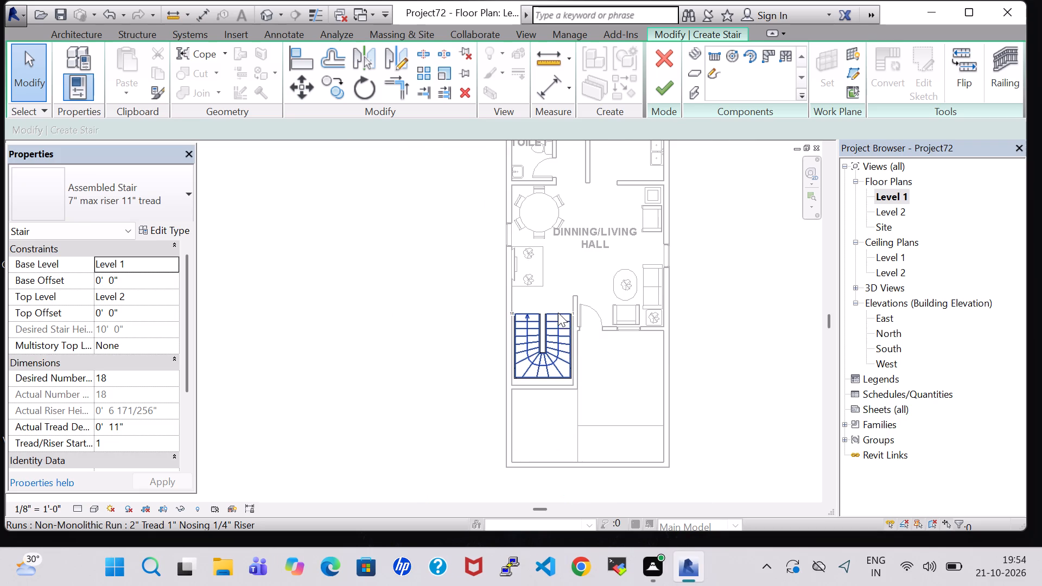
# Nudge the new winder run five increments north within the stairwell.
pyautogui.click(544, 332)
pyautogui.press('Up')
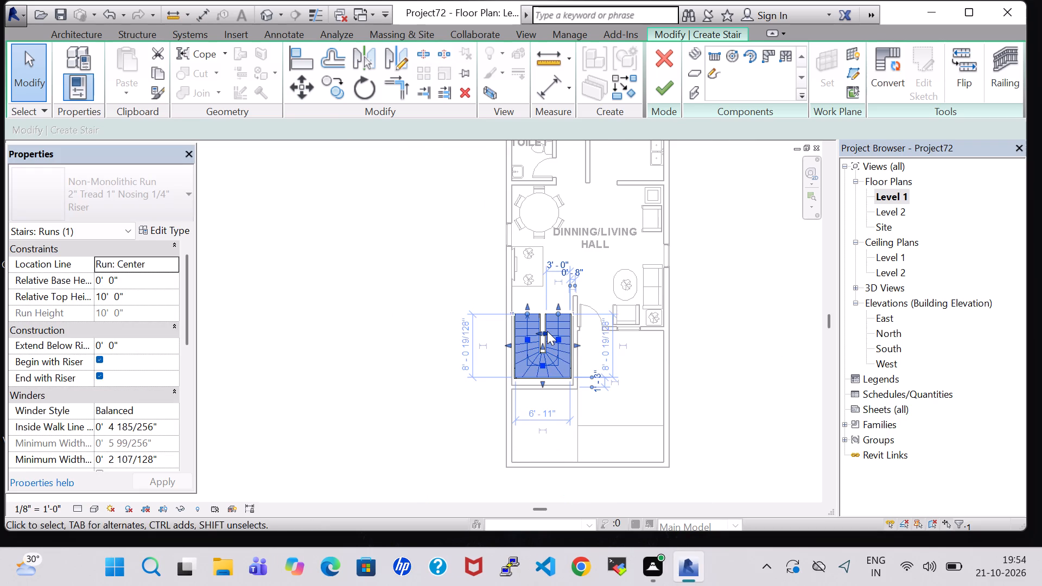
pyautogui.press('Up')
pyautogui.press('Up')
pyautogui.press('Up')
pyautogui.press('Up')
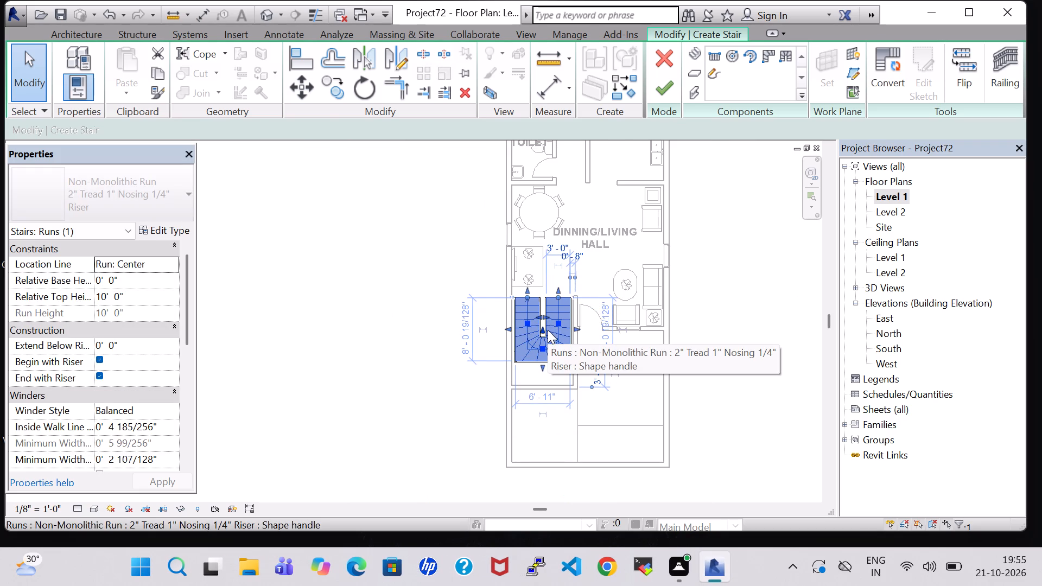
pyautogui.click(715, 347)
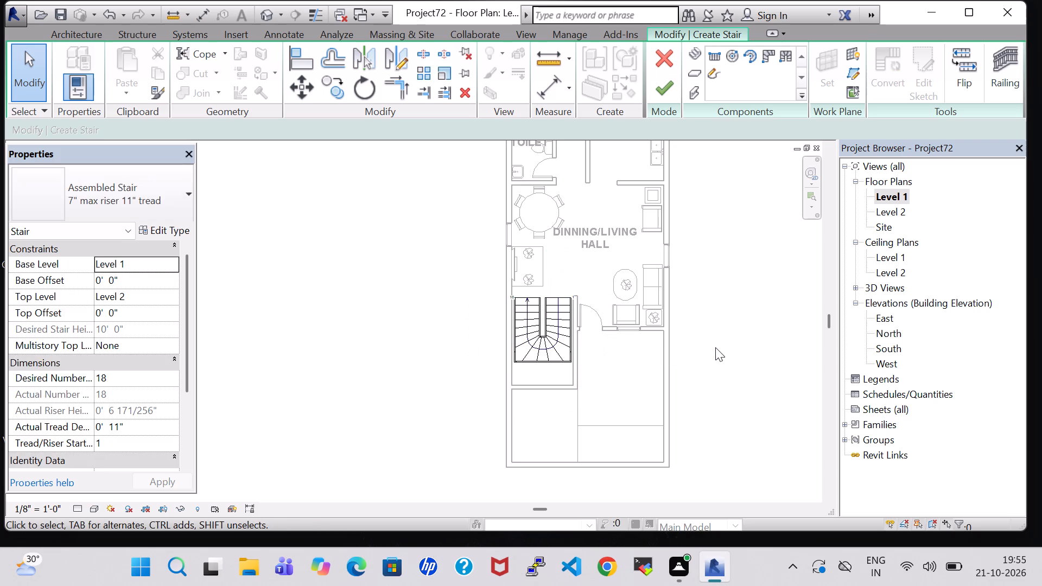
# Inspect the new U-shaped winder stair in the 3D view from several angles and finish creating it.
pyautogui.scroll(3, 715, 347)
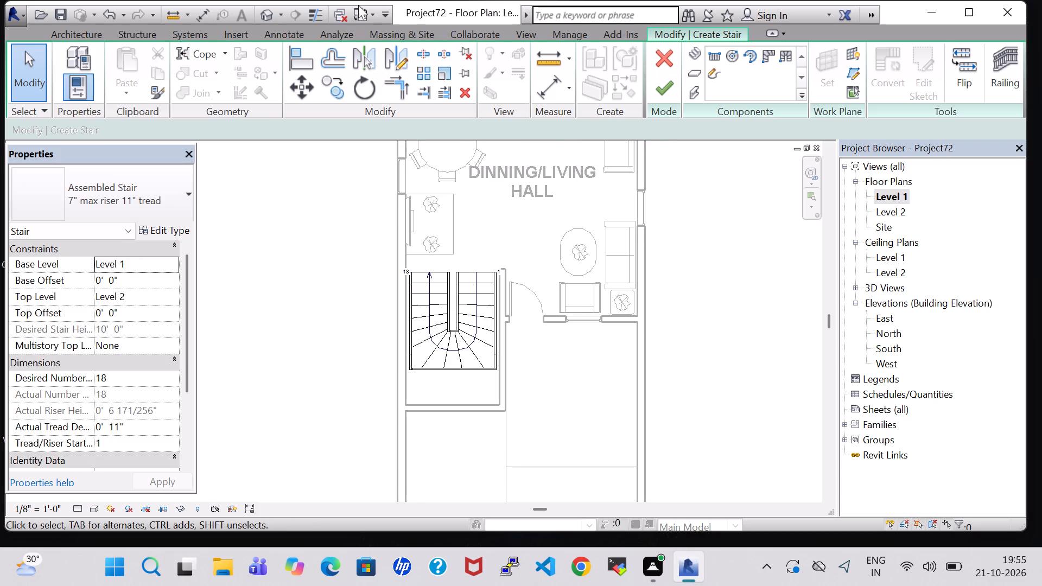
pyautogui.click(266, 8)
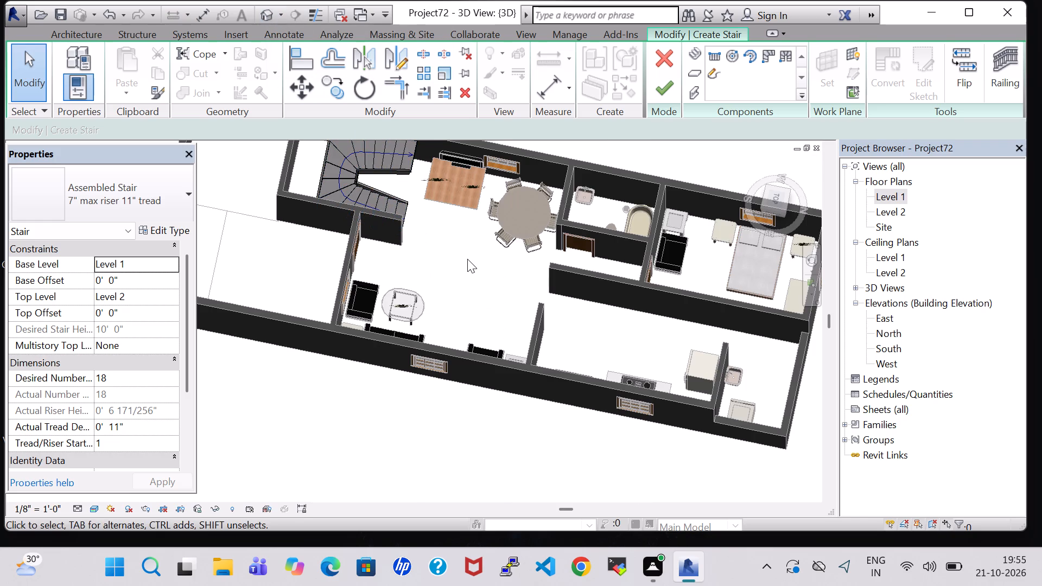
pyautogui.keyDown('shift'); pyautogui.moveTo(467, 259); pyautogui.dragTo(422, 100, button='middle'); pyautogui.keyUp('shift')
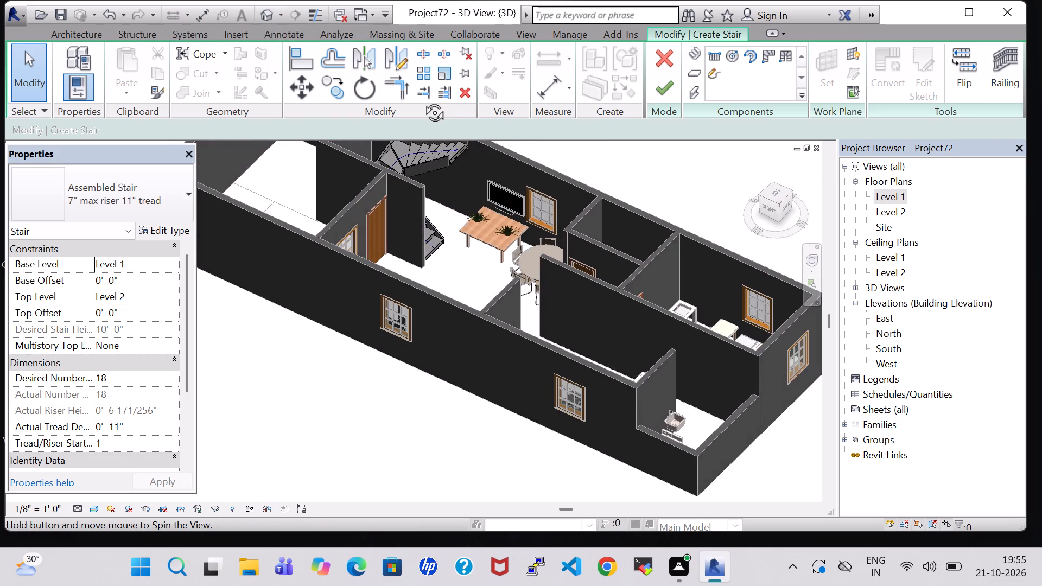
pyautogui.keyDown('shift'); pyautogui.moveTo(422, 100); pyautogui.dragTo(422, 99, button='middle'); pyautogui.keyUp('shift')
pyautogui.moveTo(461, 210); pyautogui.dragTo(460, 147, button='middle')
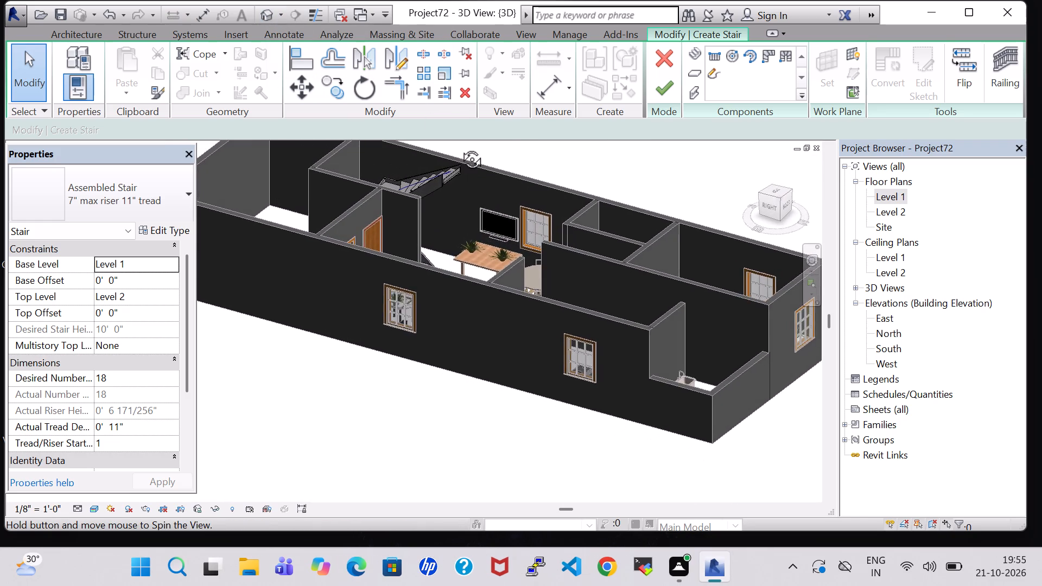
pyautogui.moveTo(460, 147); pyautogui.dragTo(363, 126, button='middle')
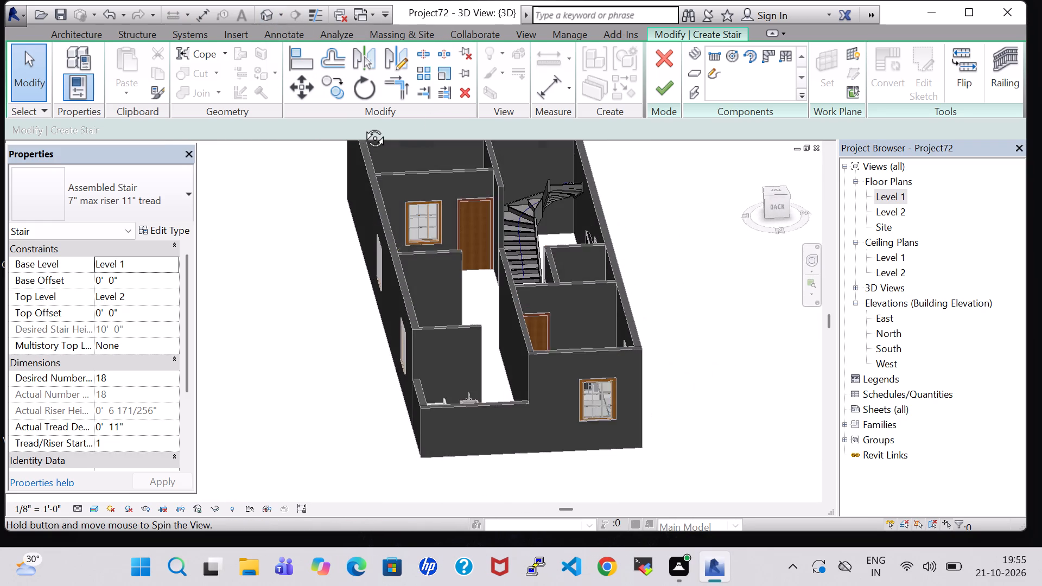
pyautogui.moveTo(363, 126); pyautogui.dragTo(520, 232, button='middle')
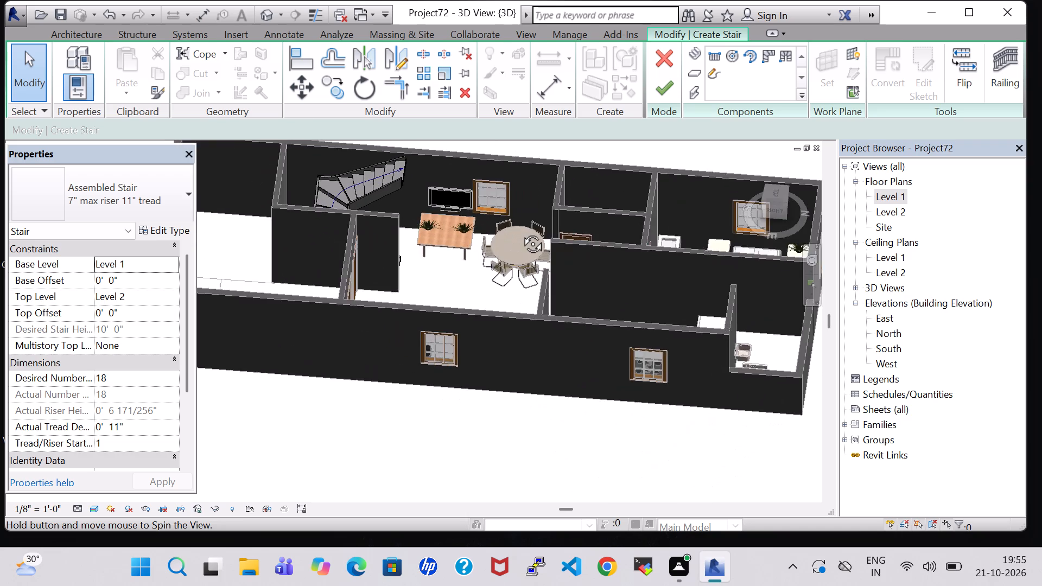
pyautogui.moveTo(520, 232); pyautogui.dragTo(526, 232, button='middle')
pyautogui.keyDown('shift'); pyautogui.moveTo(470, 270); pyautogui.dragTo(473, 200, button='middle'); pyautogui.keyUp('shift')
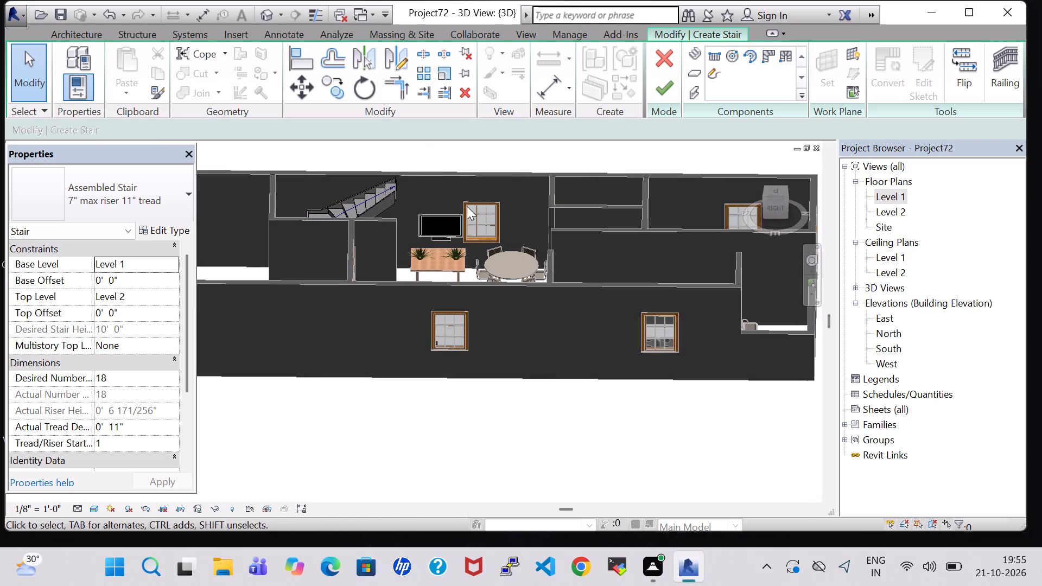
pyautogui.click(449, 225)
pyautogui.scroll(6, 449, 225)
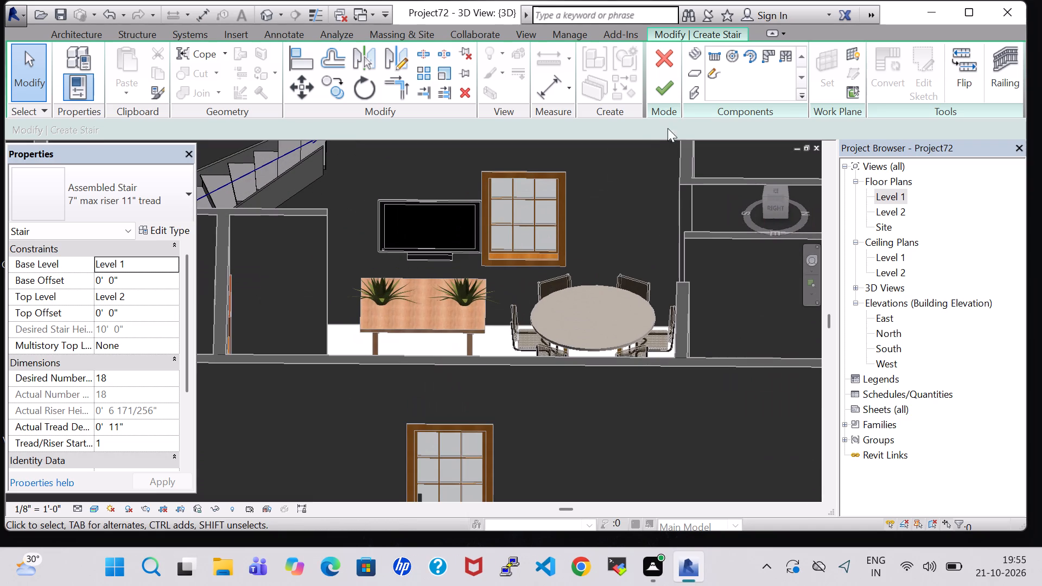
pyautogui.click(657, 88)
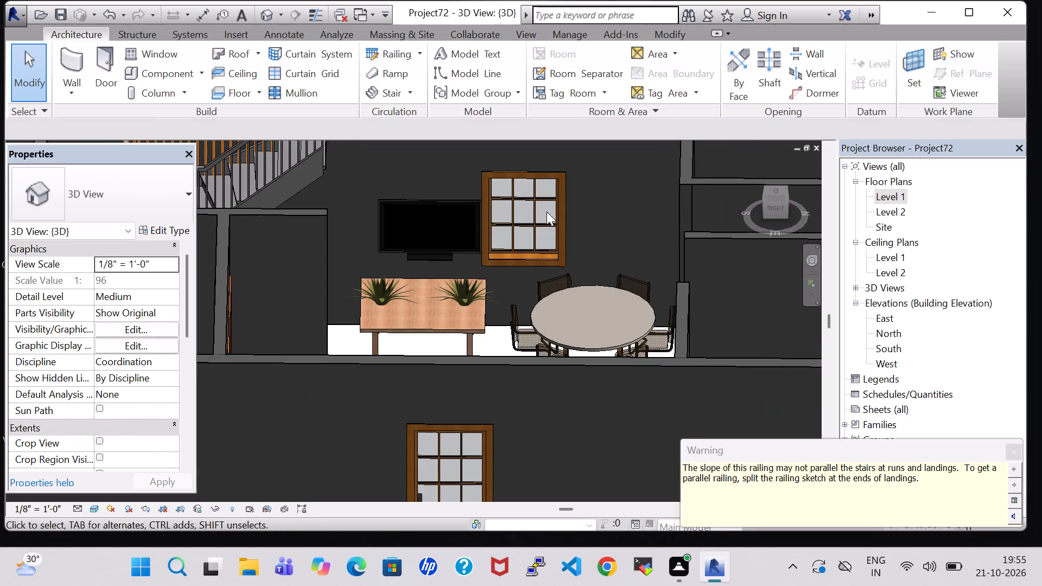
# Nudge the wall-side flat screen TV one increment south, away from the adjacent window.
pyautogui.click(433, 202)
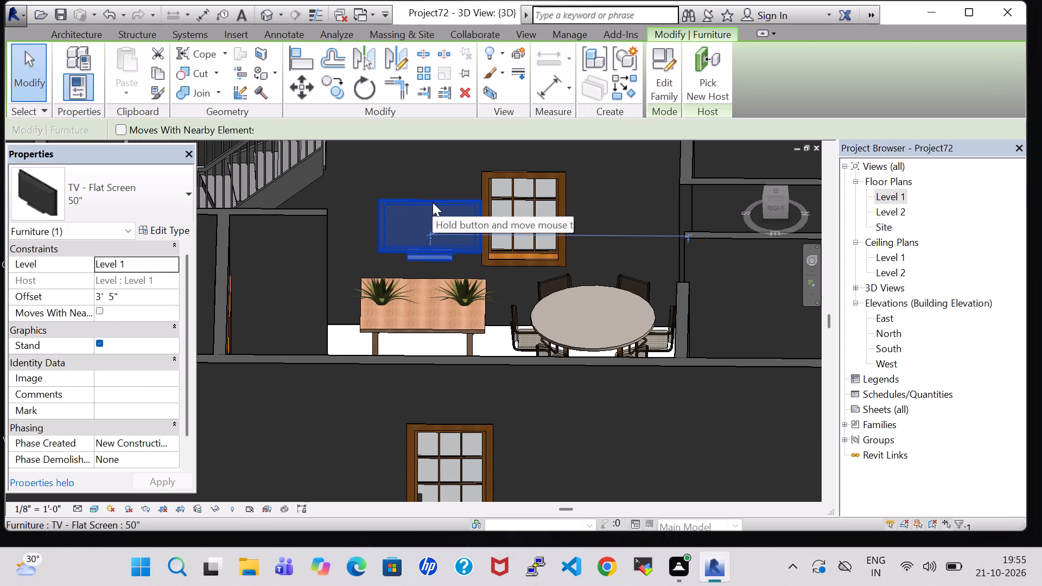
pyautogui.press('Left')
pyautogui.click(622, 189)
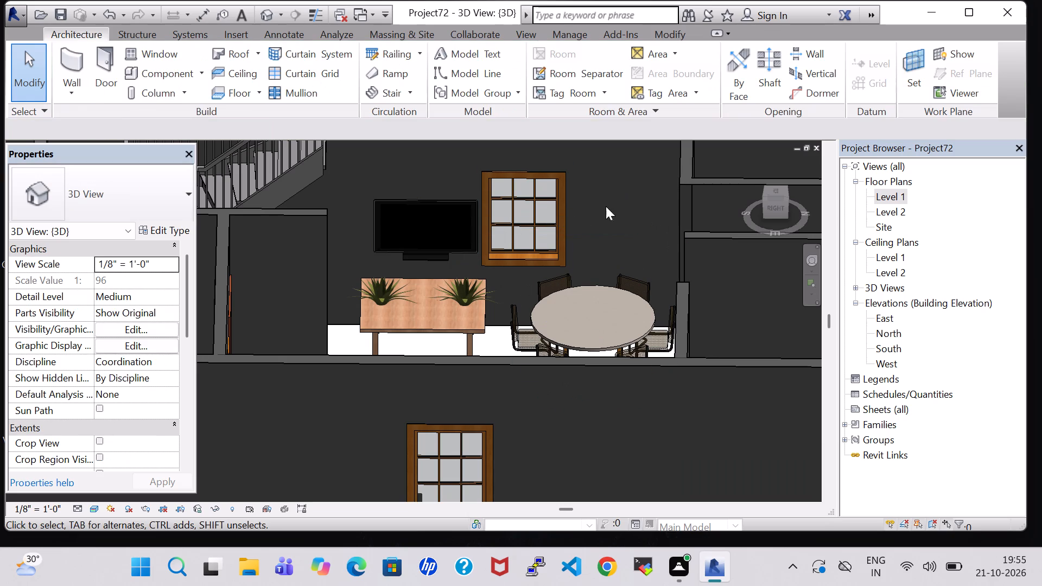
# Nudge the Corbu sofa on the living hall's east wall nine increments north in the 3D view.
pyautogui.keyDown('shift'); pyautogui.moveTo(528, 284); pyautogui.dragTo(530, 233, button='middle'); pyautogui.keyUp('shift')
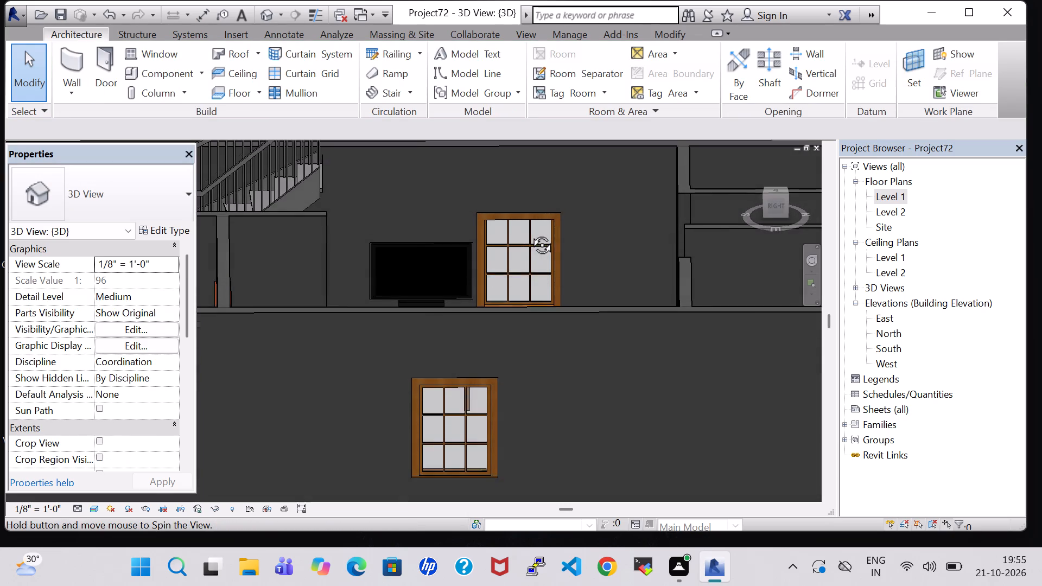
pyautogui.keyDown('shift'); pyautogui.moveTo(530, 233); pyautogui.dragTo(528, 327, button='middle'); pyautogui.keyUp('shift')
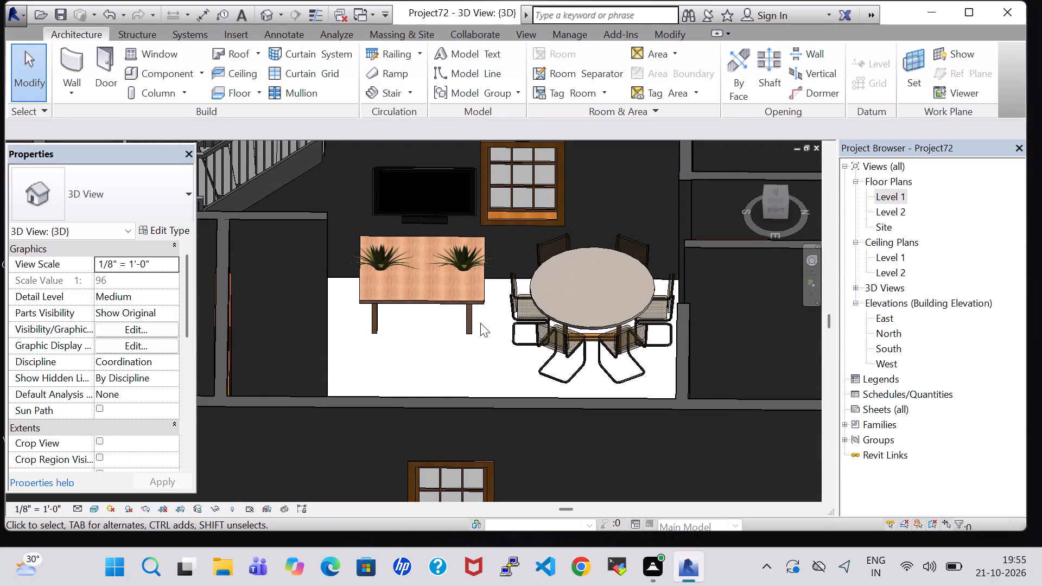
pyautogui.keyDown('shift'); pyautogui.moveTo(481, 325); pyautogui.dragTo(481, 370, button='middle'); pyautogui.keyUp('shift')
pyautogui.moveTo(476, 336); pyautogui.dragTo(493, 224, button='middle')
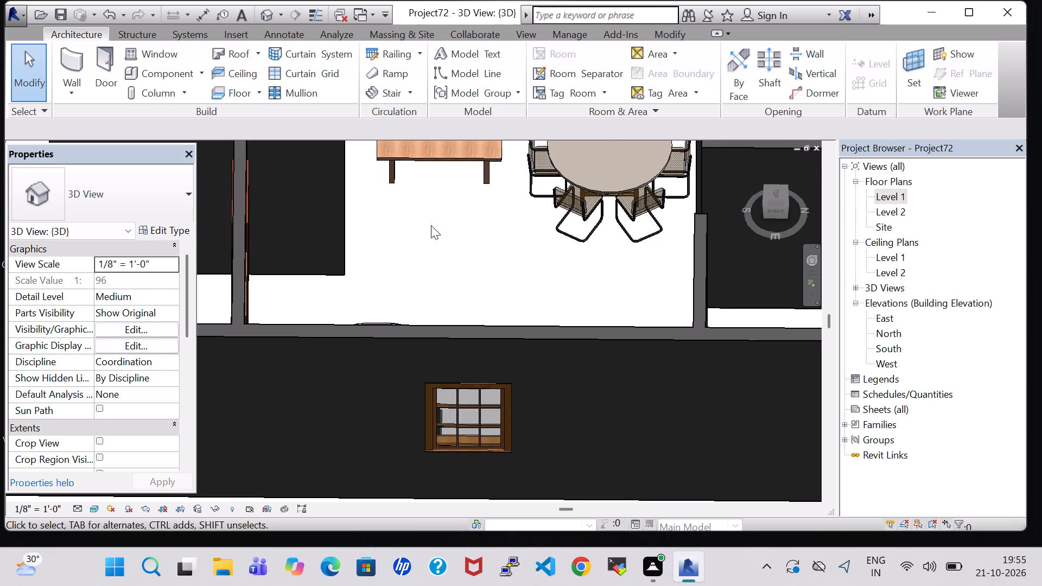
pyautogui.moveTo(431, 225); pyautogui.dragTo(441, 260, button='middle')
pyautogui.moveTo(434, 246); pyautogui.dragTo(446, 303, button='middle')
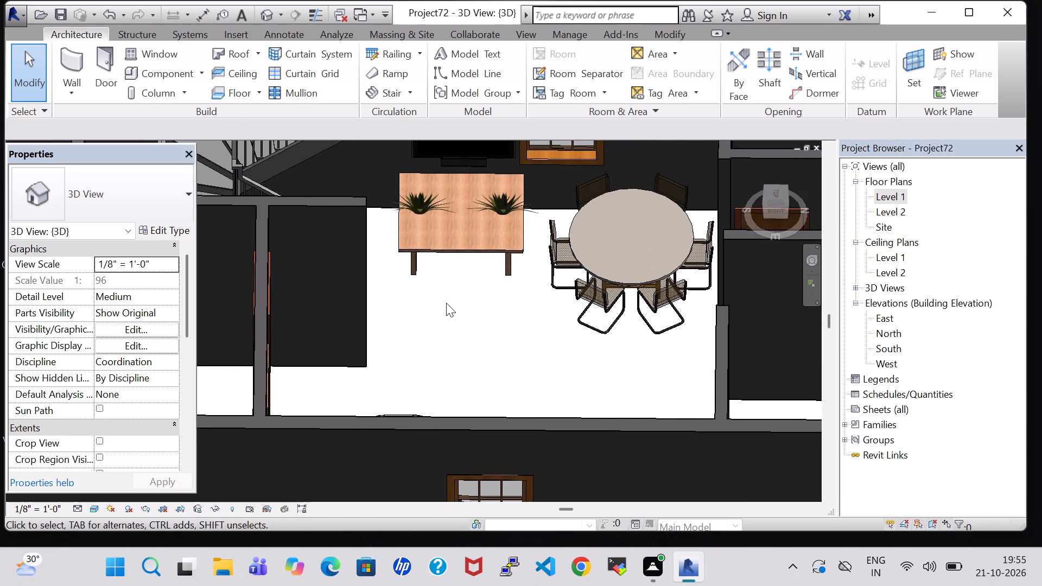
pyautogui.moveTo(446, 303); pyautogui.dragTo(320, 282, button='middle')
pyautogui.keyDown('shift'); pyautogui.moveTo(488, 270); pyautogui.dragTo(467, 276, button='middle'); pyautogui.keyUp('shift')
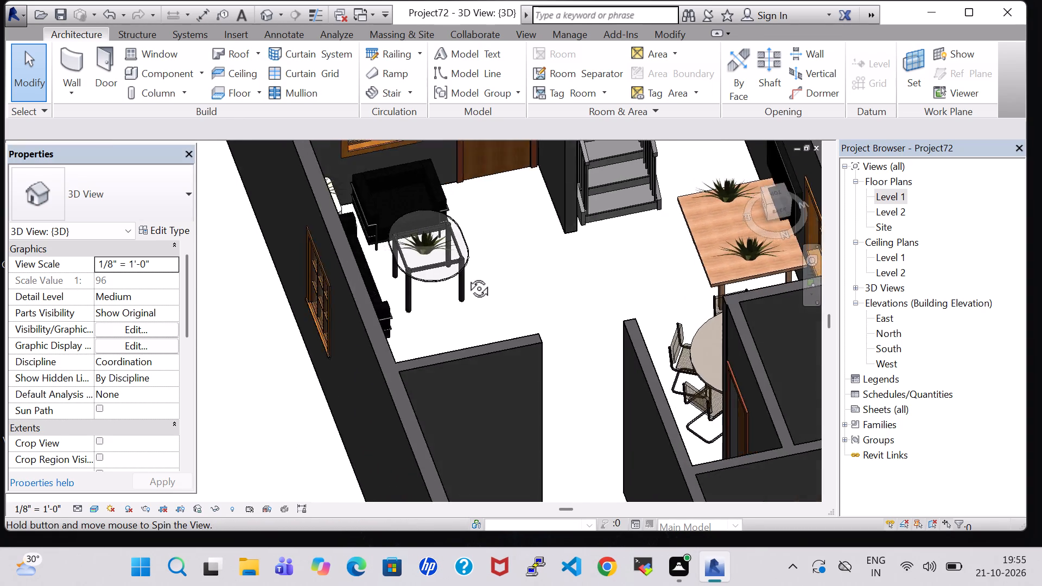
pyautogui.keyDown('shift'); pyautogui.moveTo(467, 276); pyautogui.dragTo(323, 257, button='middle'); pyautogui.keyUp('shift')
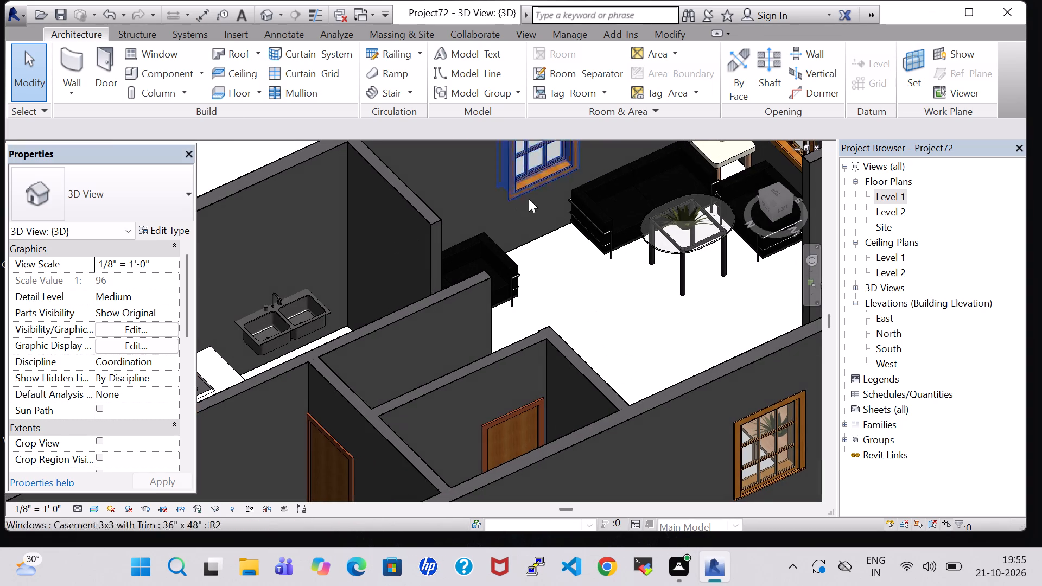
pyautogui.moveTo(570, 279); pyautogui.dragTo(506, 220, button='middle')
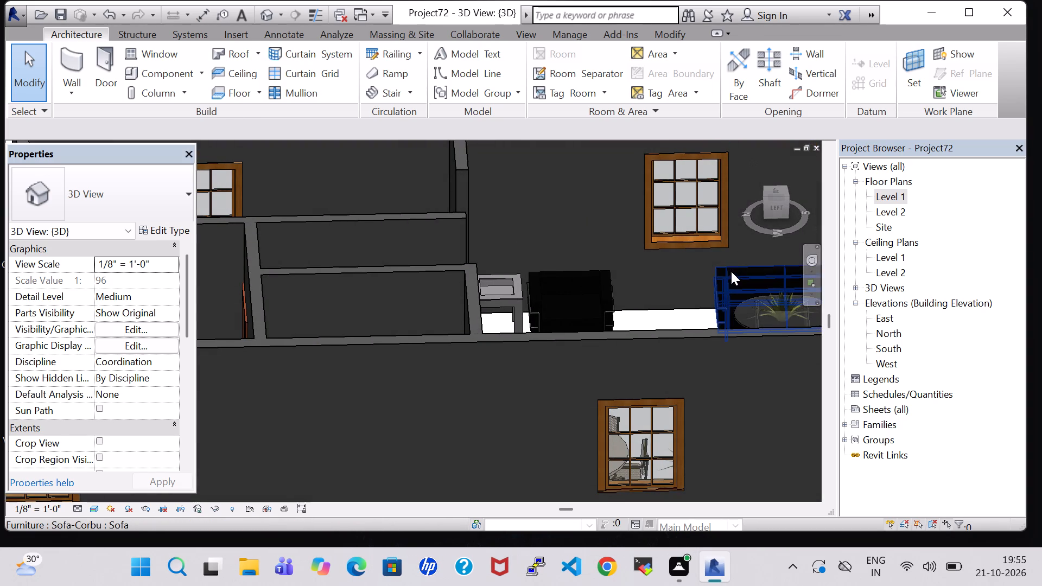
pyautogui.click(731, 272)
pyautogui.press('Left')
pyautogui.press('Left')
pyautogui.press('Left')
pyautogui.press('Left')
pyautogui.press('Left')
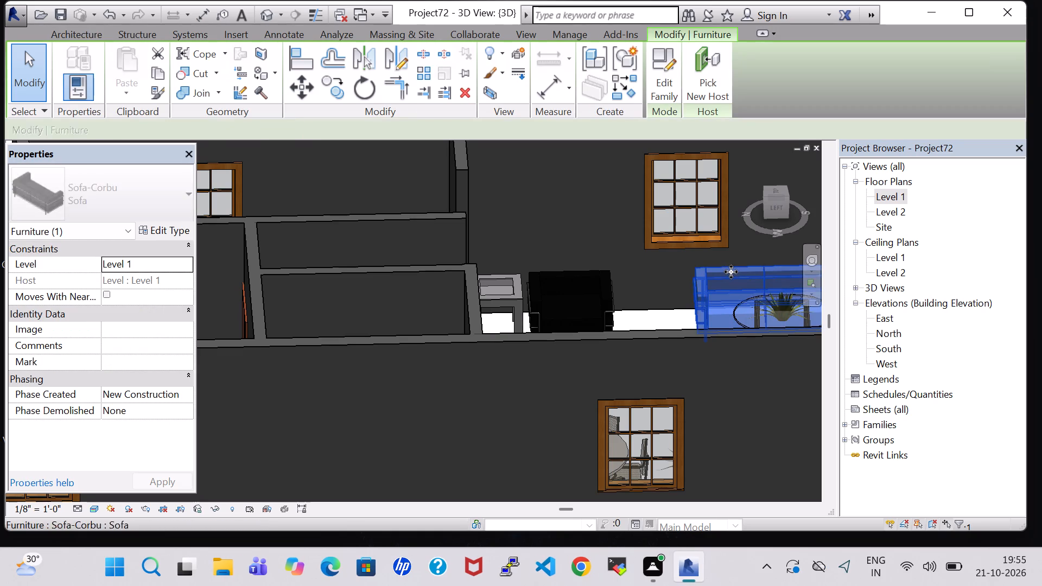
pyautogui.press('Left')
pyautogui.press('Left')
pyautogui.press('Left')
pyautogui.press('Left')
# In the Level 1 floor plan, nudge the oval table and its agave plant four increments north, alongside the sofa.
pyautogui.moveTo(734, 235); pyautogui.dragTo(530, 240, button='middle')
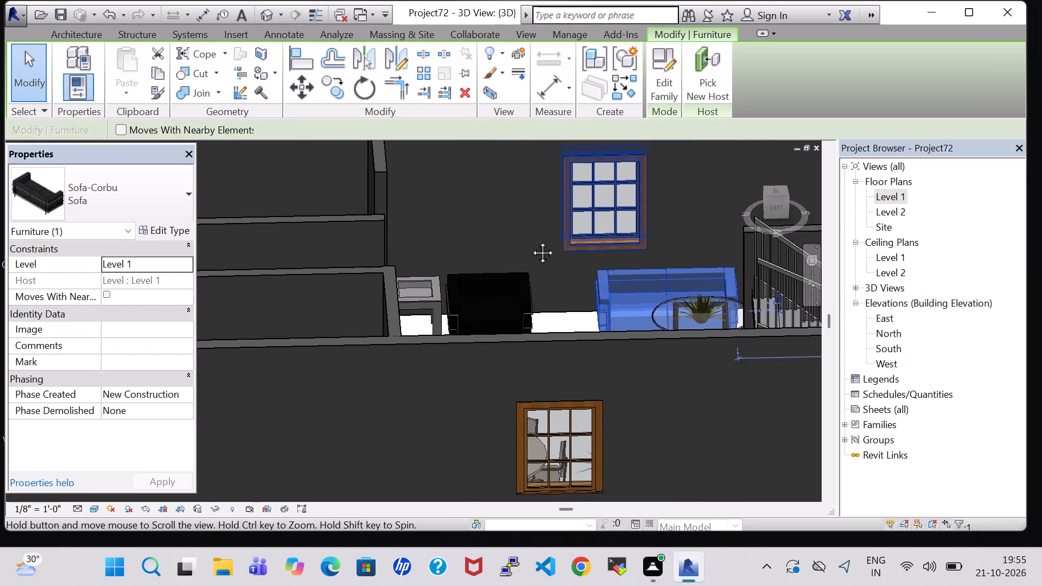
pyautogui.moveTo(530, 240); pyautogui.dragTo(497, 241, button='middle')
pyautogui.keyDown('shift'); pyautogui.moveTo(550, 169); pyautogui.dragTo(559, 291, button='middle'); pyautogui.keyUp('shift')
pyautogui.keyDown('shift'); pyautogui.scroll(1, 559, 291); pyautogui.keyUp('shift')
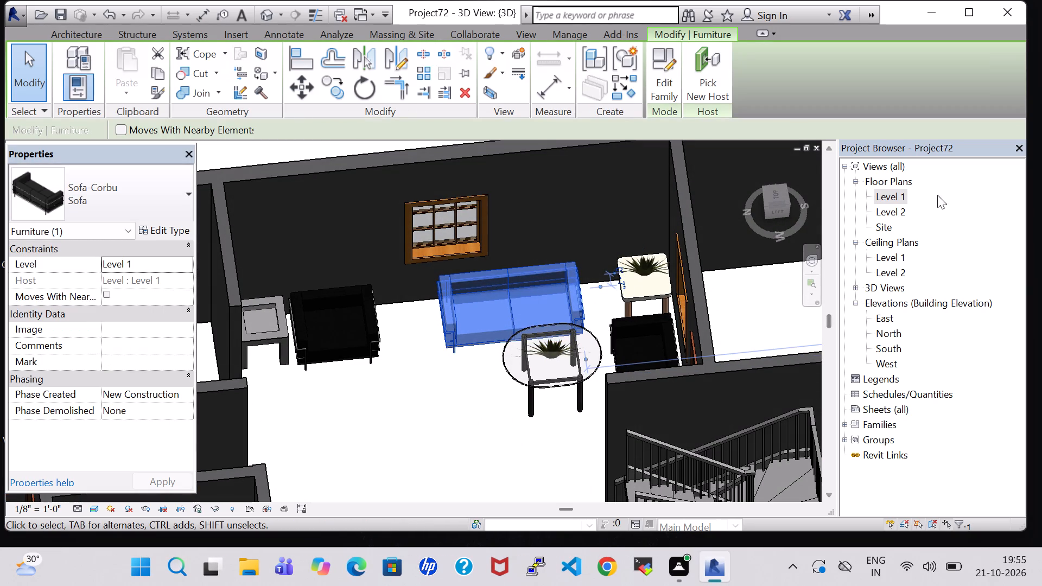
pyautogui.doubleClick(892, 190)
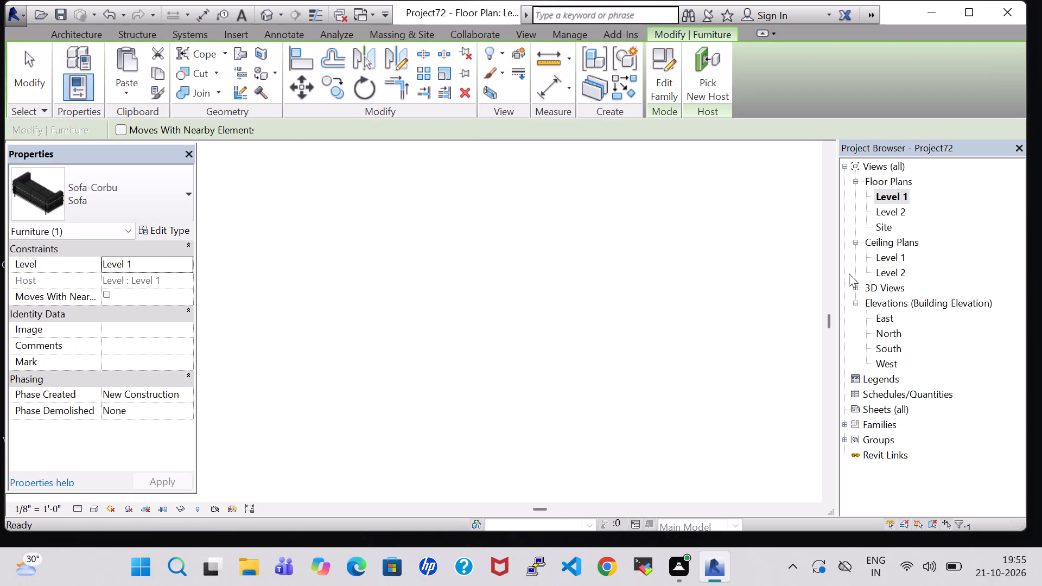
pyautogui.click(575, 232)
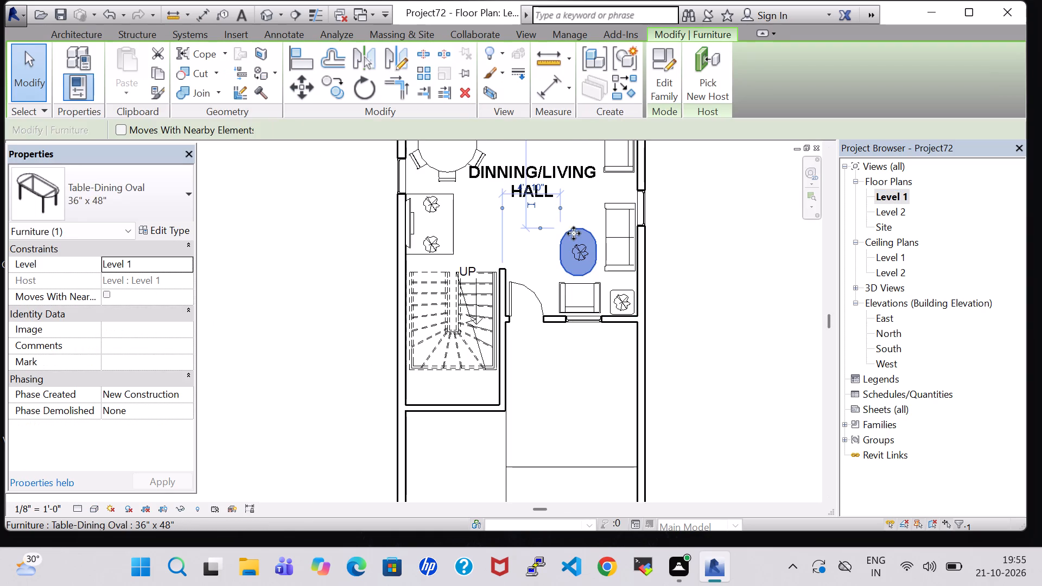
pyautogui.press('Up')
pyautogui.press('Up')
pyautogui.press('Up')
pyautogui.press('Up')
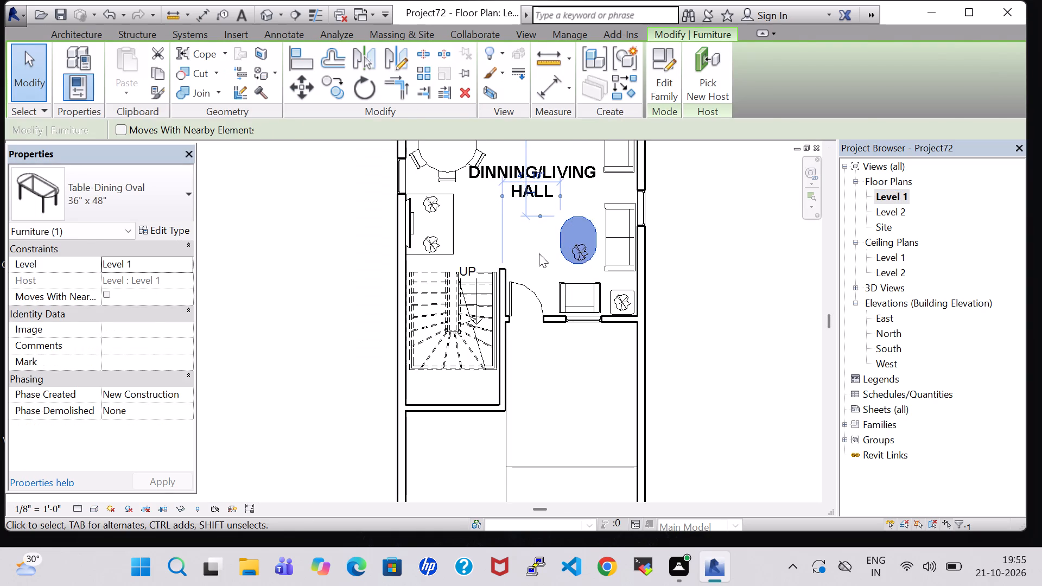
pyautogui.click(535, 252)
pyautogui.click(576, 252)
pyautogui.press('Up')
pyautogui.press('Up')
pyautogui.press('Up')
pyautogui.press('Up')
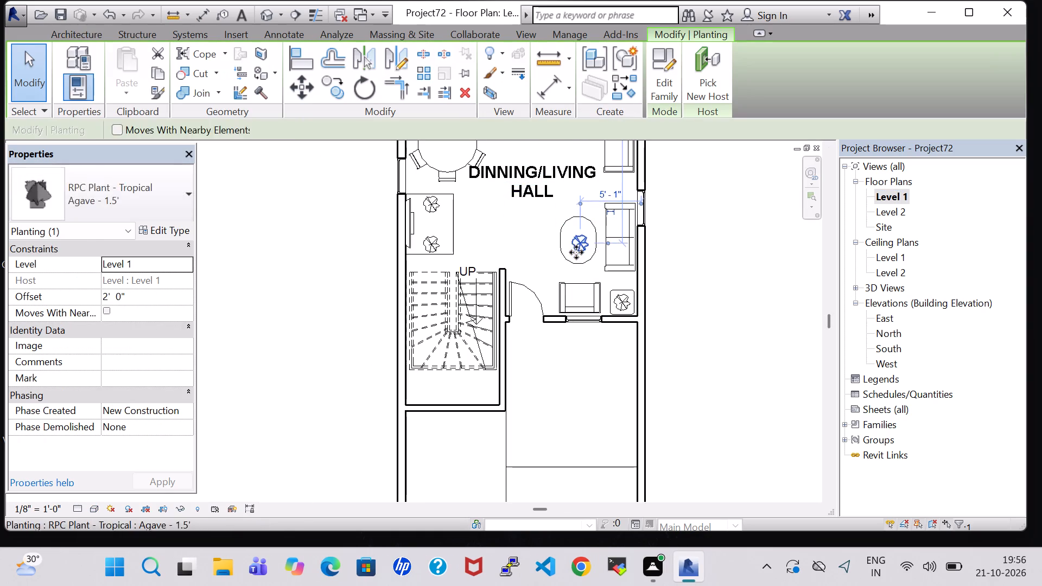
# Nudge the 24" x 24" end table in the hall's southeast corner and its agave plant five increments north.
pyautogui.click(619, 286)
pyautogui.press('Up')
pyautogui.press('Up')
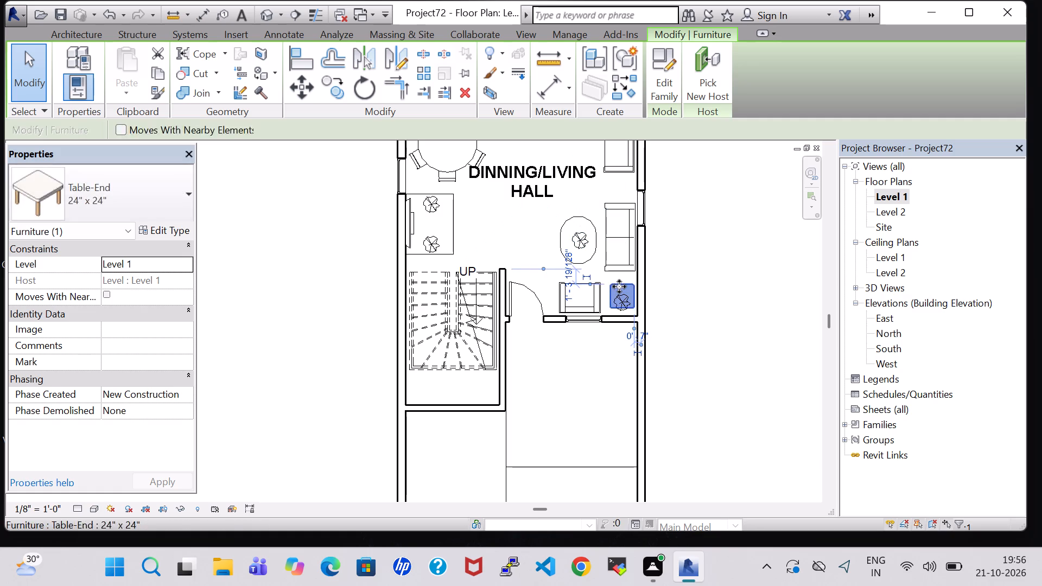
pyautogui.press('Up')
pyautogui.press('Up')
pyautogui.press('Up')
pyautogui.click(622, 306)
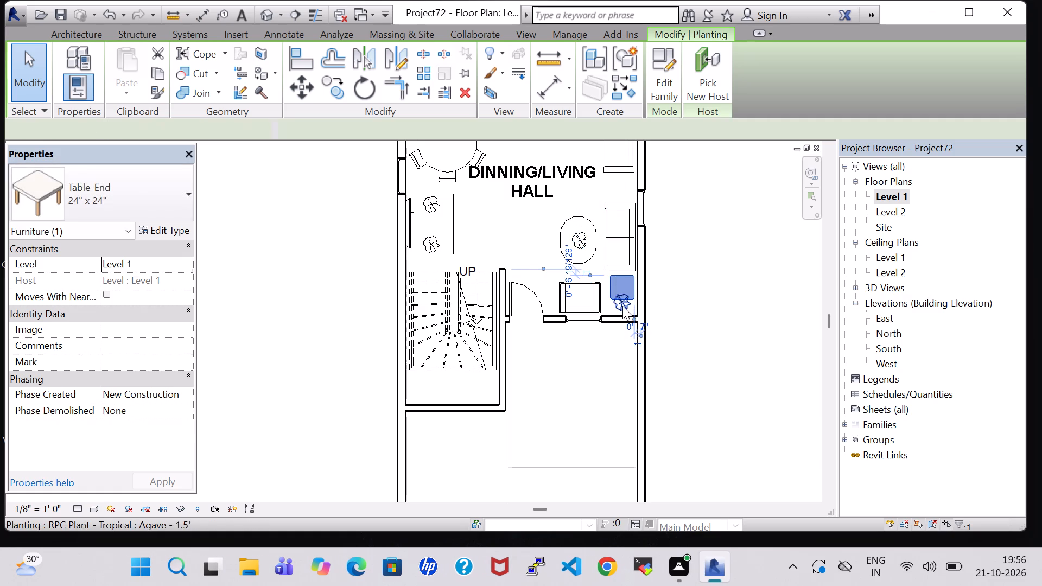
pyautogui.press('Up')
pyautogui.press('Up')
pyautogui.press('Up')
pyautogui.press('Up')
pyautogui.press('Up')
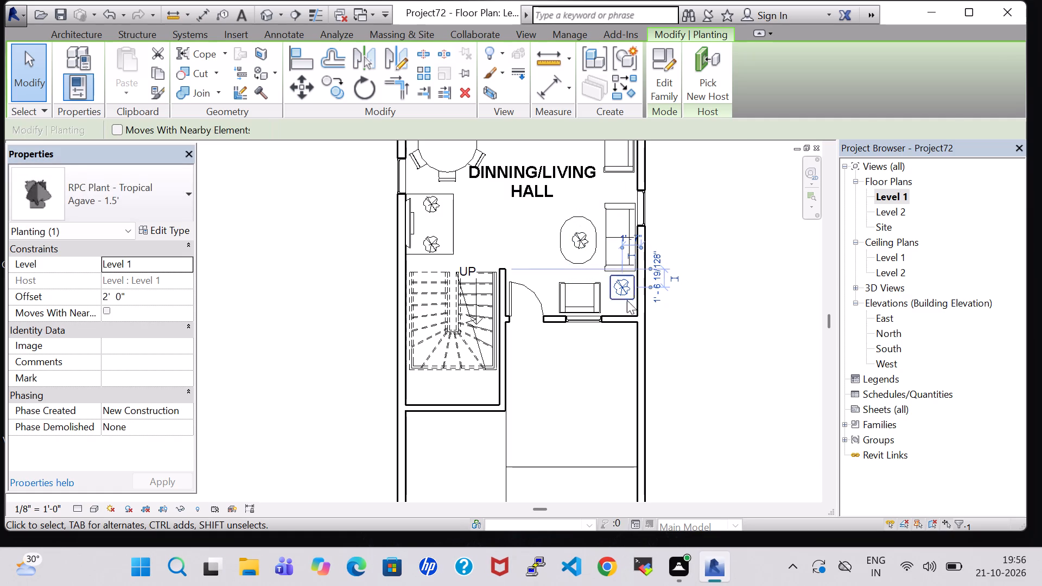
pyautogui.click(715, 295)
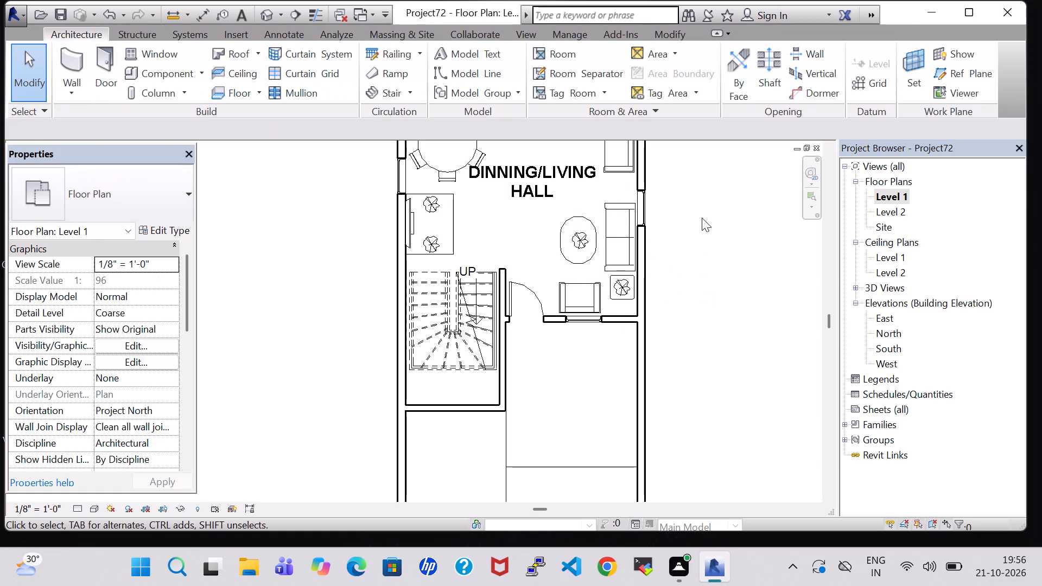
# Examine the furnished dining/living hall and the walled front yard in plan, and the whole building in 3D.
pyautogui.moveTo(704, 213); pyautogui.dragTo(704, 274, button='middle')
pyautogui.scroll(1, 704, 274)
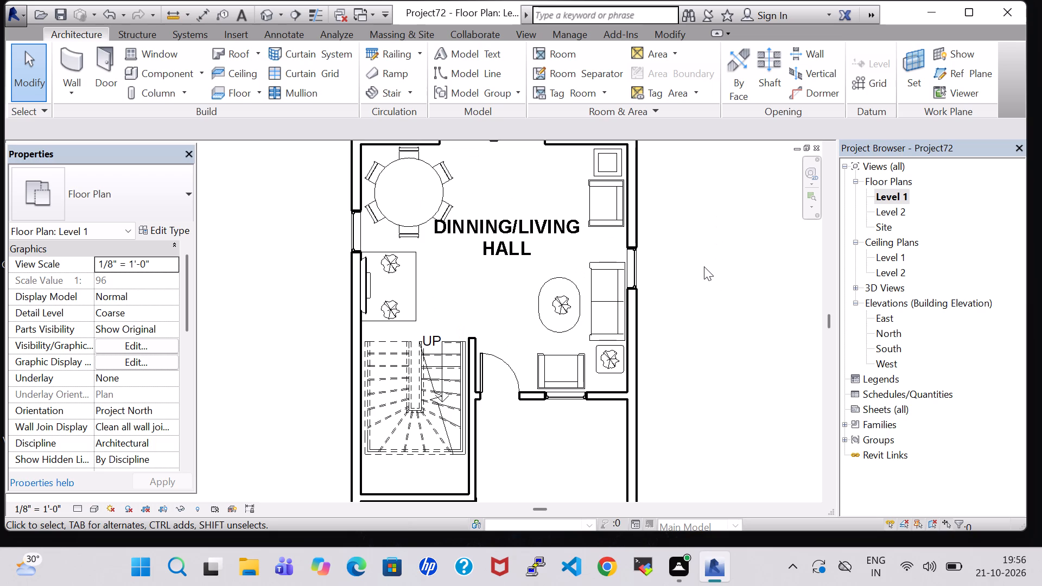
pyautogui.scroll(-2, 704, 261)
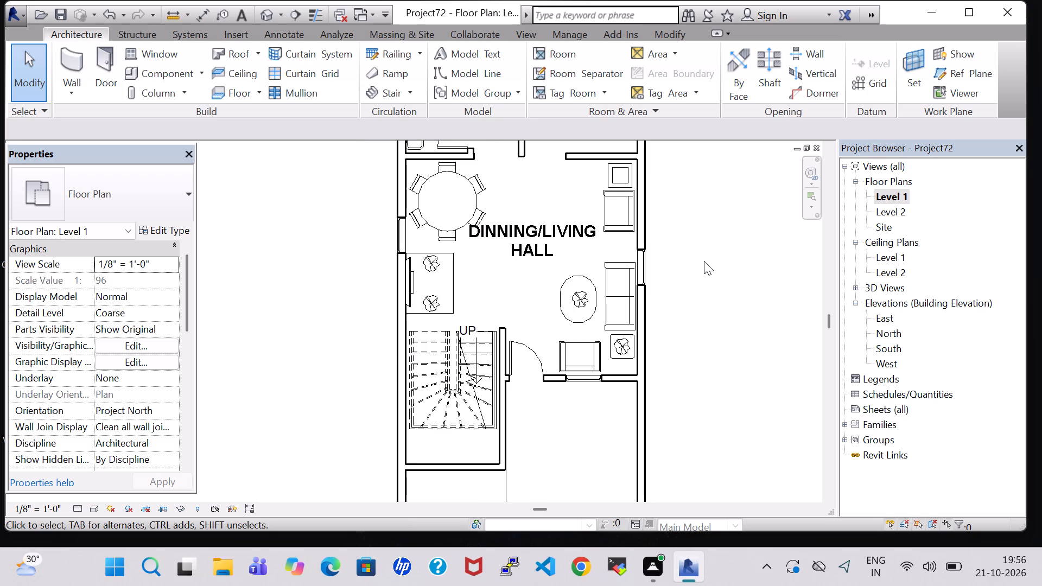
pyautogui.scroll(-1, 704, 261)
pyautogui.middleClick(705, 272)
pyautogui.scroll(1, 705, 272)
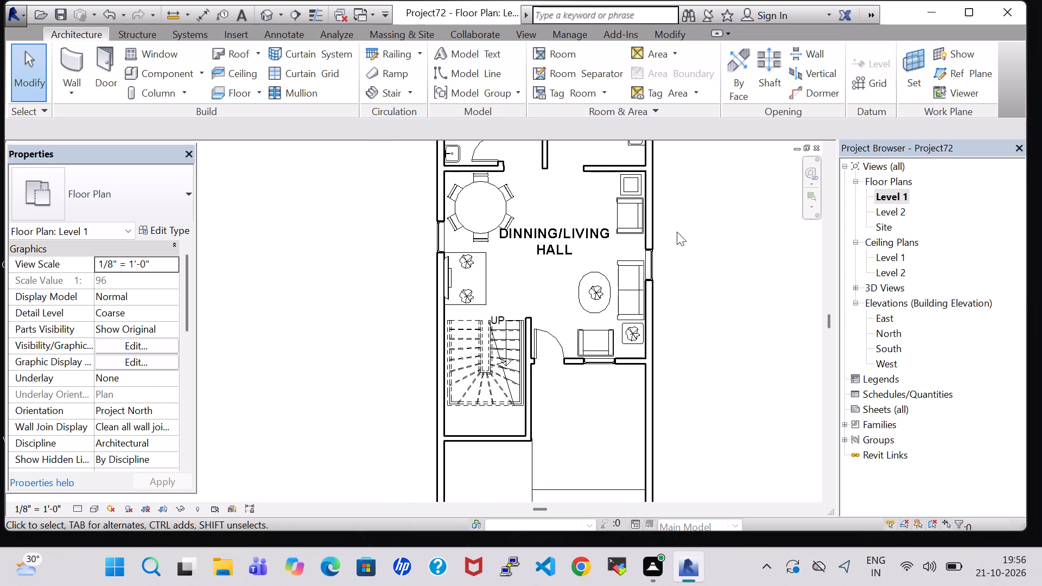
pyautogui.moveTo(691, 333); pyautogui.dragTo(690, 294, button='middle')
pyautogui.scroll(-1, 690, 287)
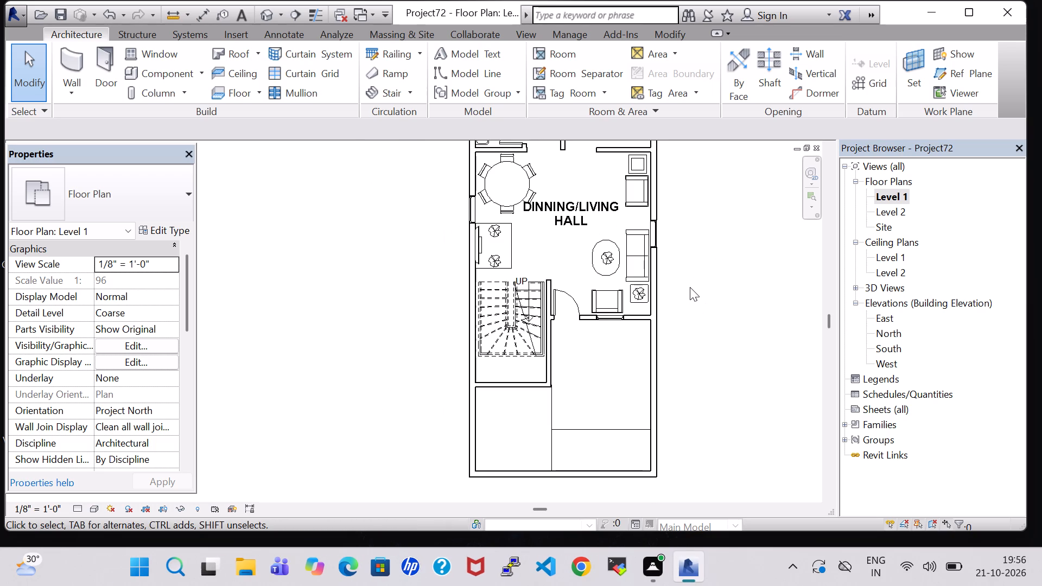
pyautogui.scroll(-1, 690, 287)
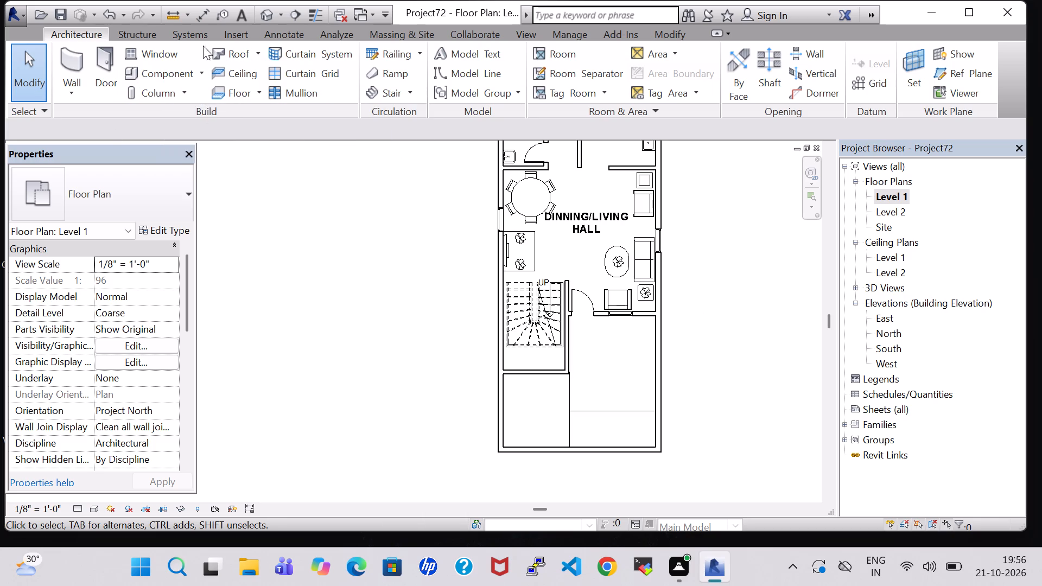
pyautogui.click(268, 14)
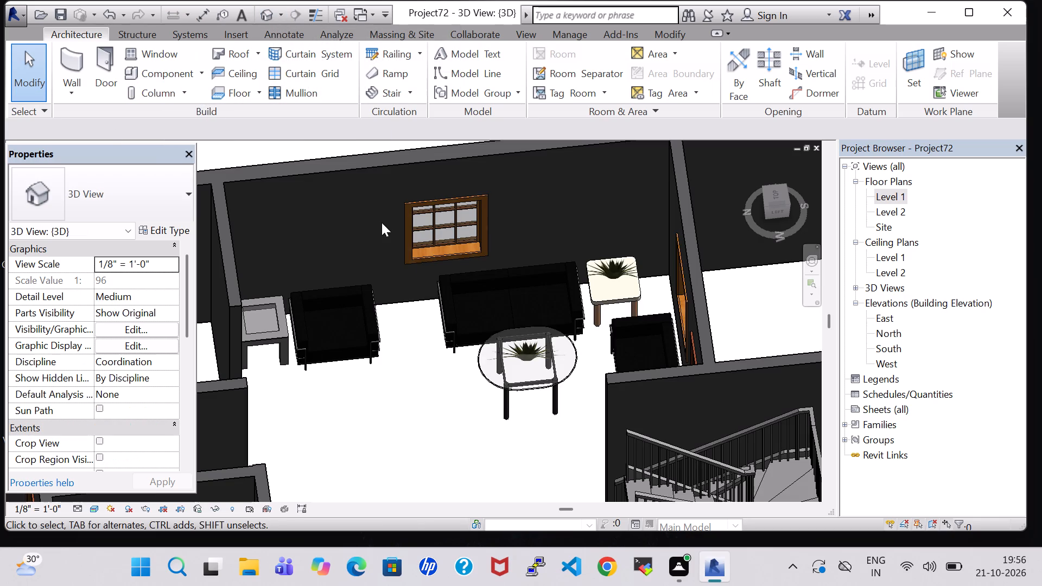
pyautogui.scroll(-10, 472, 361)
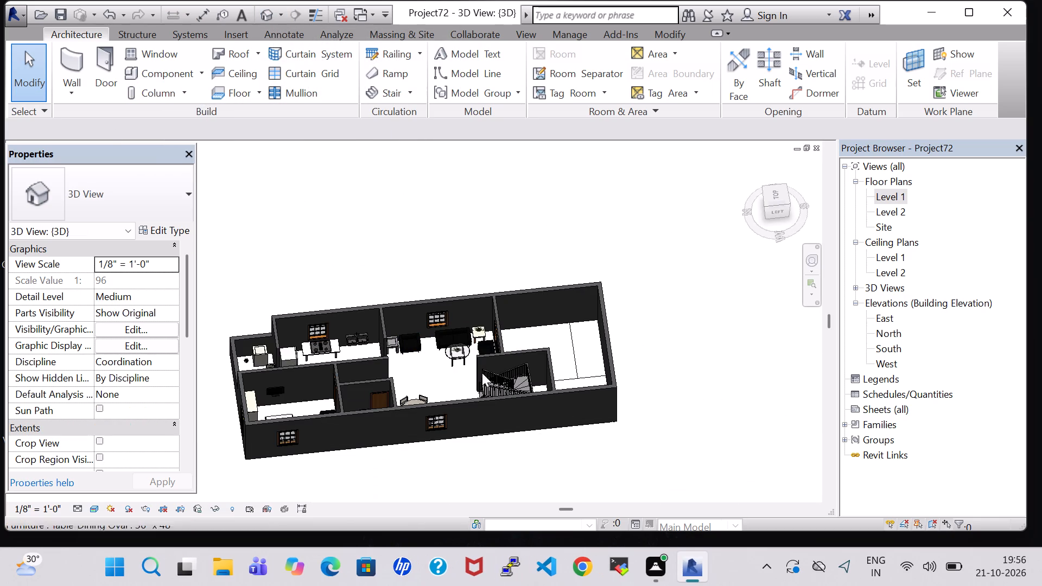
pyautogui.keyDown('shift'); pyautogui.moveTo(651, 377); pyautogui.dragTo(539, 366, button='middle'); pyautogui.keyUp('shift')
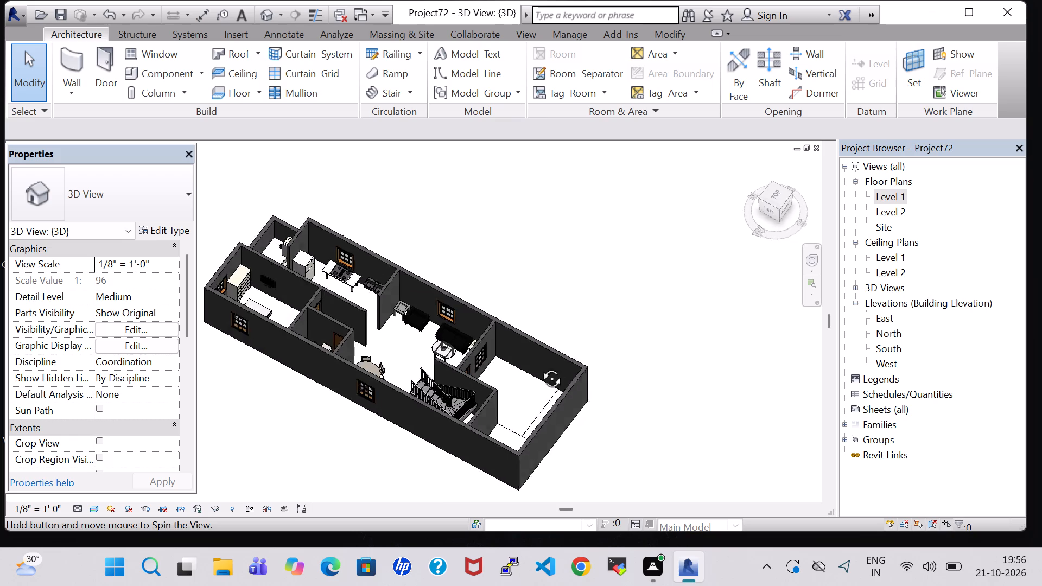
pyautogui.keyDown('shift'); pyautogui.moveTo(539, 366); pyautogui.dragTo(489, 274, button='middle'); pyautogui.keyUp('shift')
pyautogui.keyDown('shift'); pyautogui.scroll(1, 489, 274); pyautogui.keyUp('shift')
pyautogui.keyDown('shift'); pyautogui.moveTo(514, 309); pyautogui.dragTo(491, 308, button='middle'); pyautogui.keyUp('shift')
# In the Level 1 floor plan, split the west exterior wall at the stair's south wall and the east exterior wall at the hall's south wall.
pyautogui.doubleClick(879, 194)
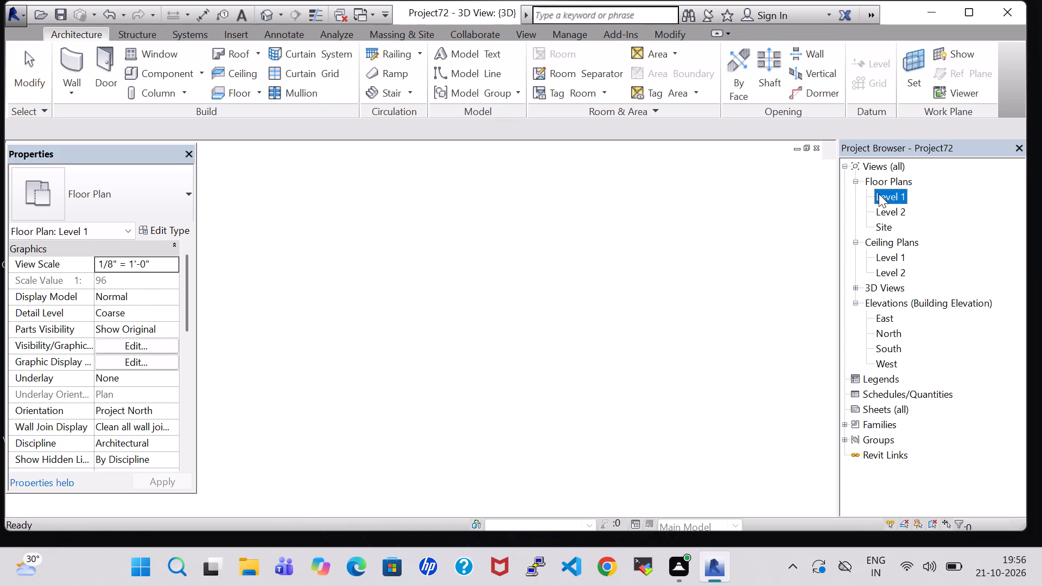
pyautogui.scroll(-3, 722, 329)
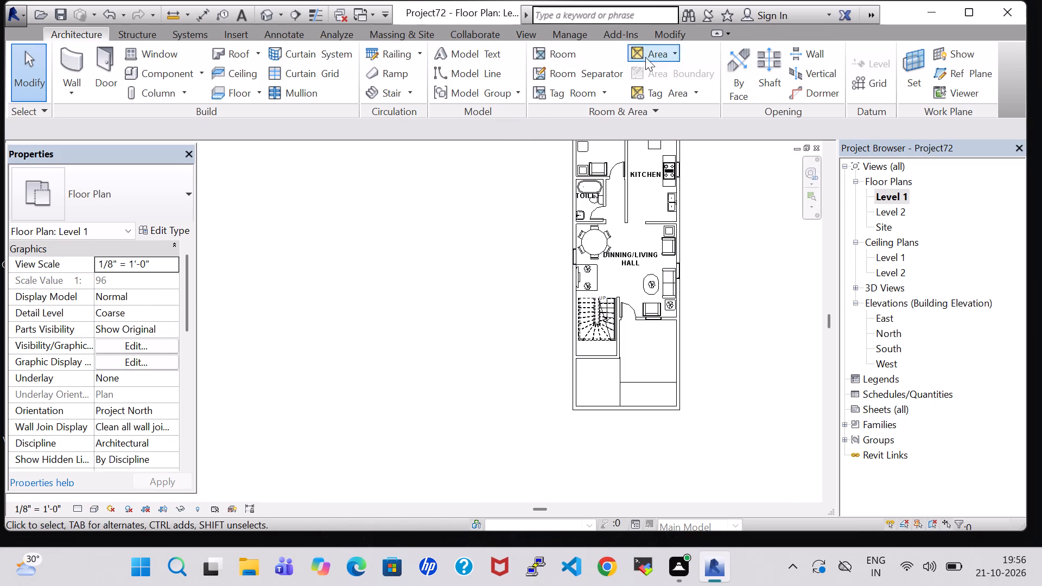
pyautogui.click(652, 36)
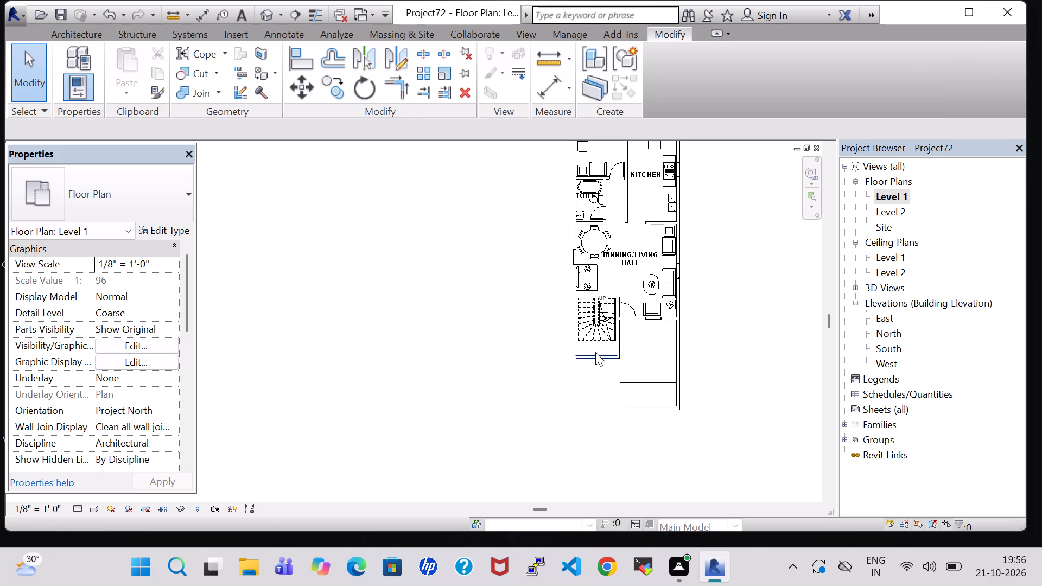
pyautogui.scroll(6, 595, 352)
pyautogui.click(422, 52)
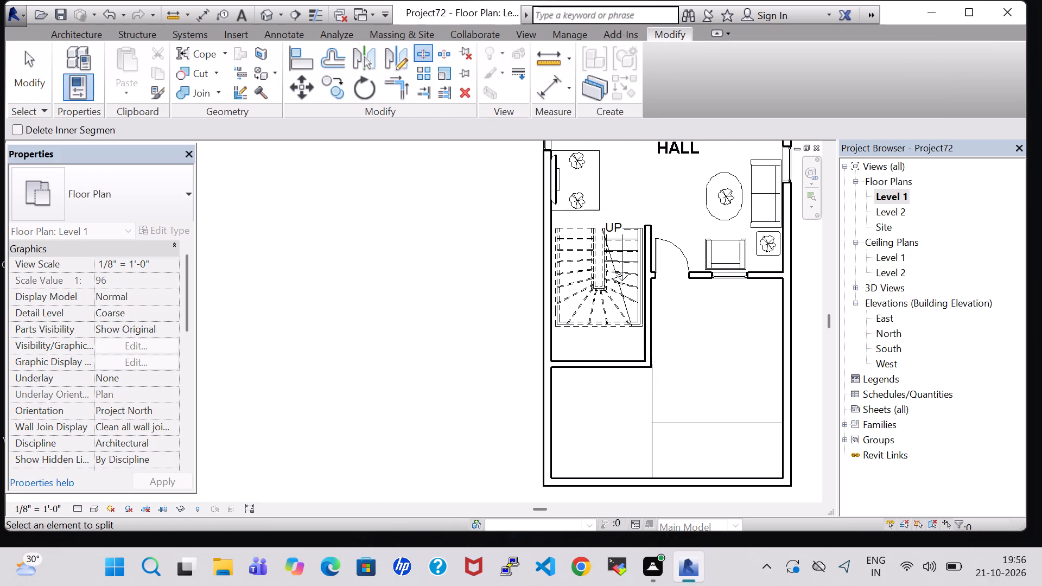
pyautogui.click(549, 362)
pyautogui.moveTo(591, 393); pyautogui.dragTo(495, 385, button='middle')
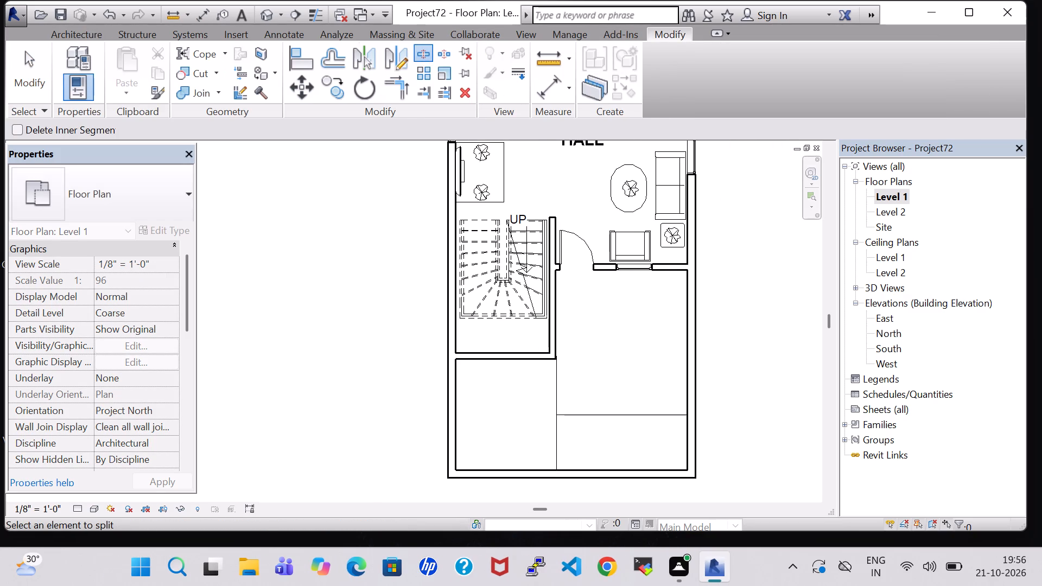
pyautogui.click(701, 265)
pyautogui.press('Escape')
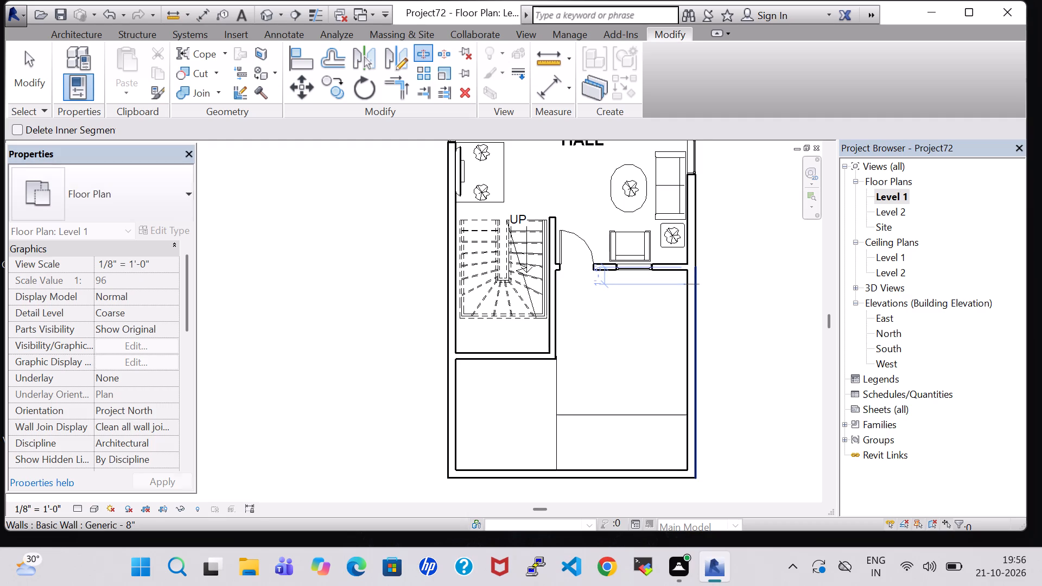
pyautogui.press('Escape')
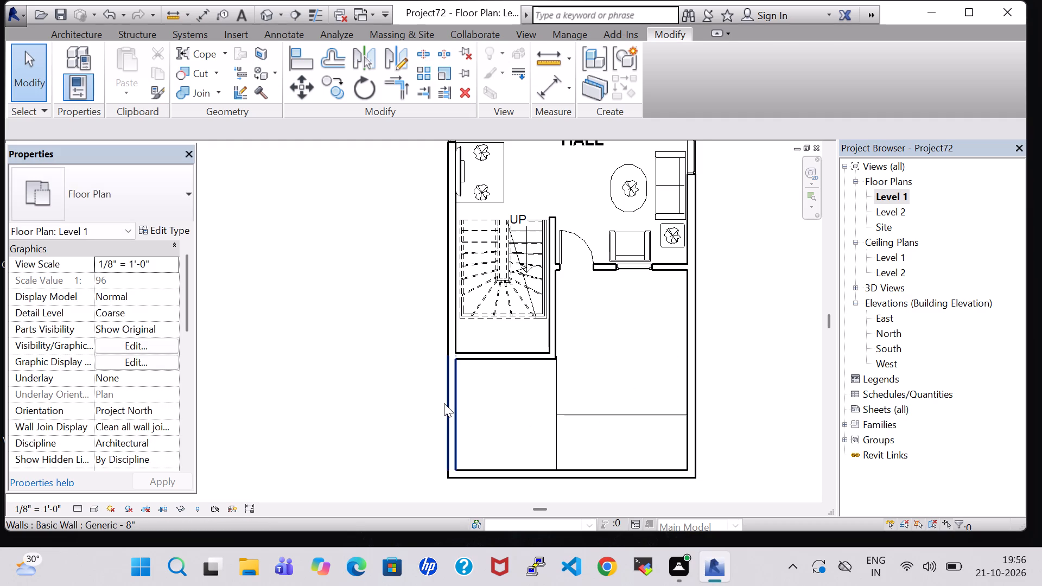
# Set the unconnected height of the front yard's west wall segment to 2' 0".
pyautogui.click(444, 403)
pyautogui.click(104, 364)
pyautogui.click(104, 364)
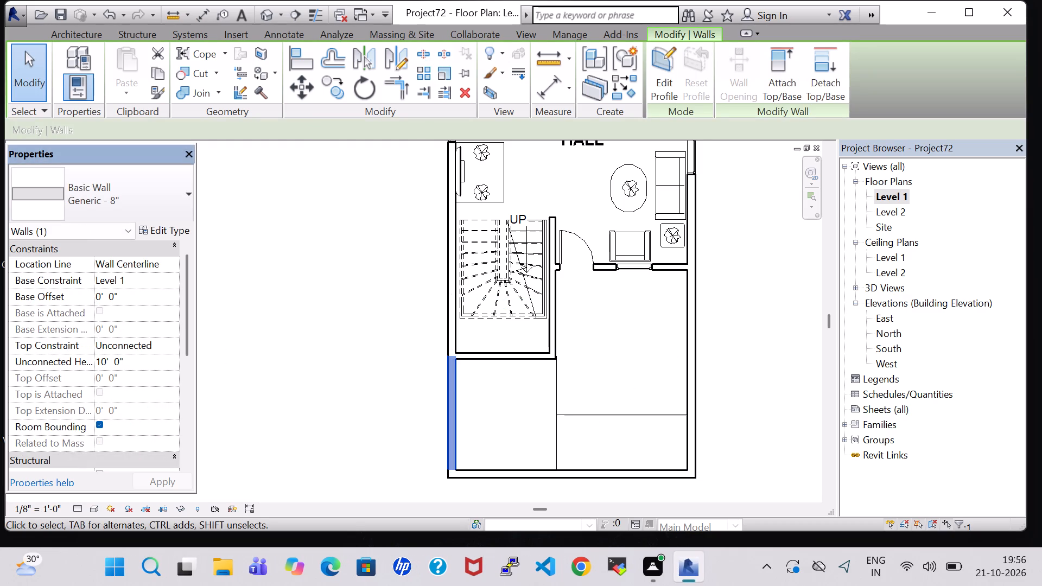
pyautogui.press('BackSpace')
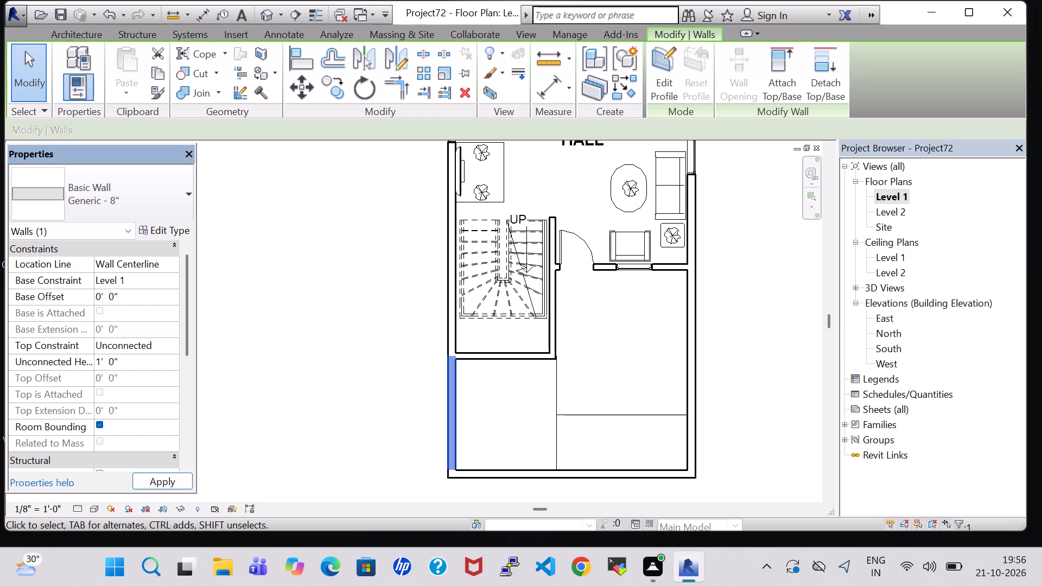
pyautogui.press('BackSpace')
pyautogui.press('2')
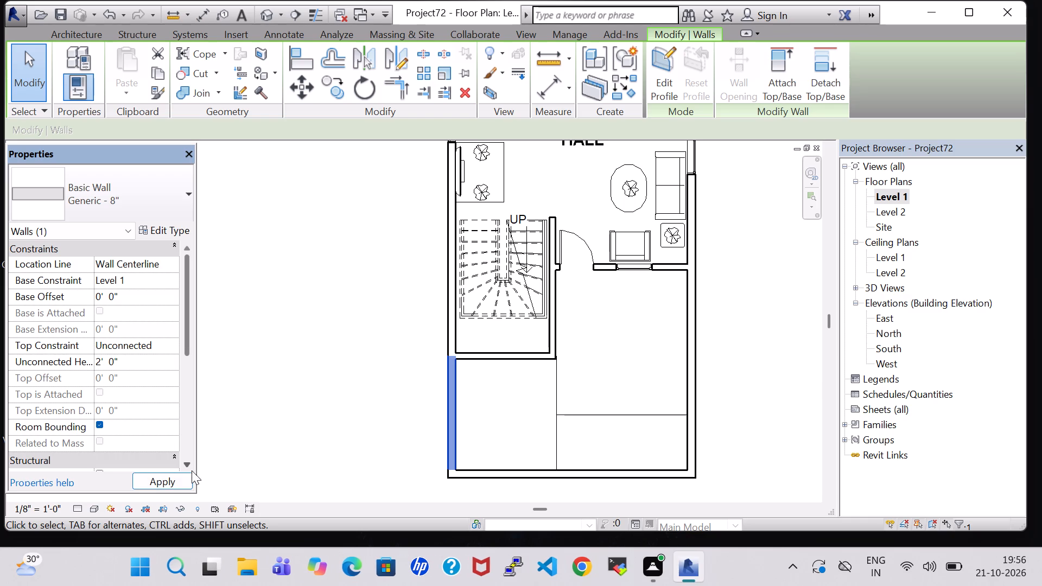
pyautogui.click(181, 473)
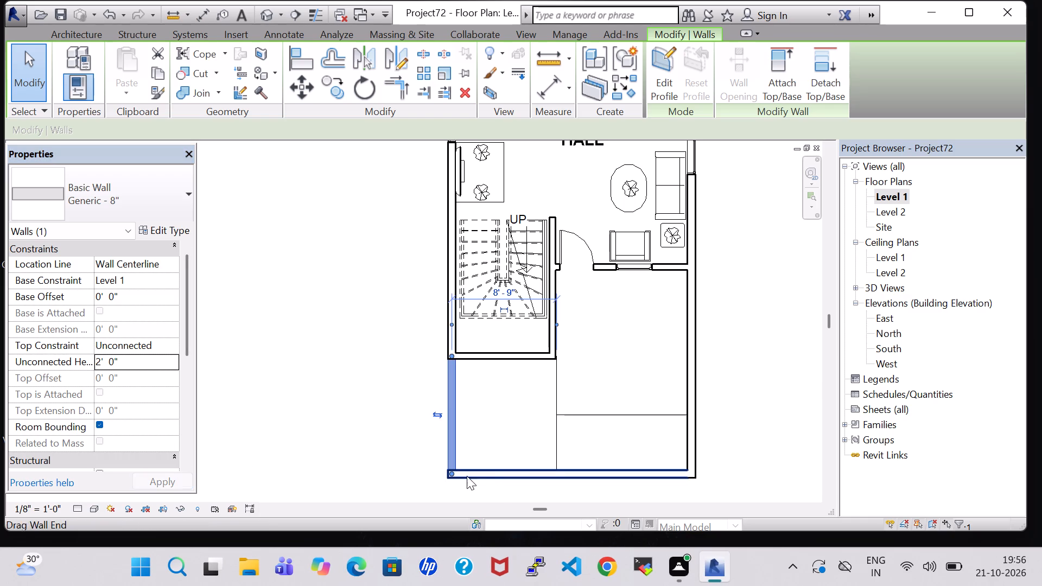
# Set the unconnected height of the front yard's south wall to 2' 0".
pyautogui.click(500, 473)
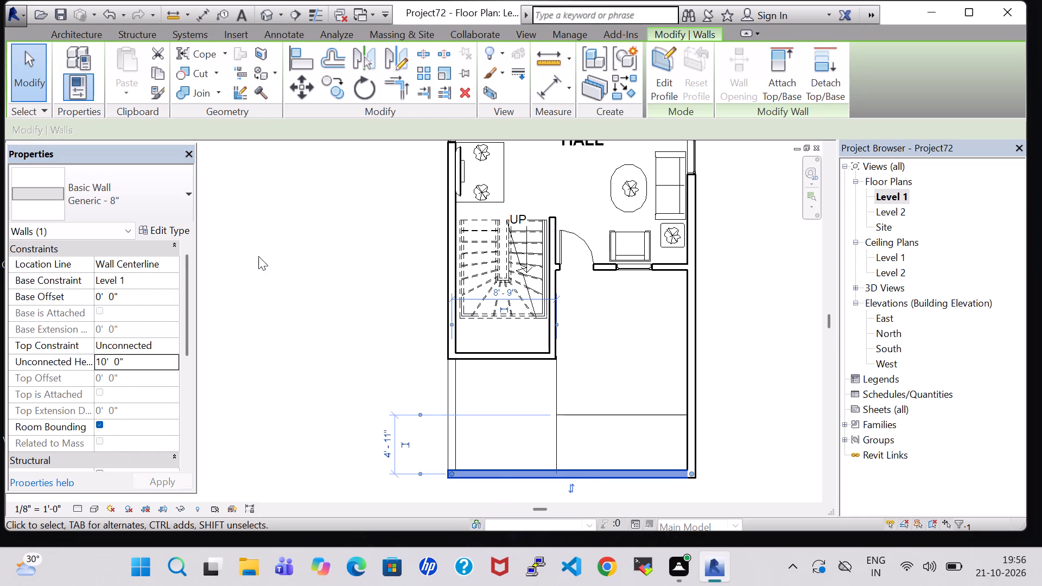
pyautogui.click(105, 363)
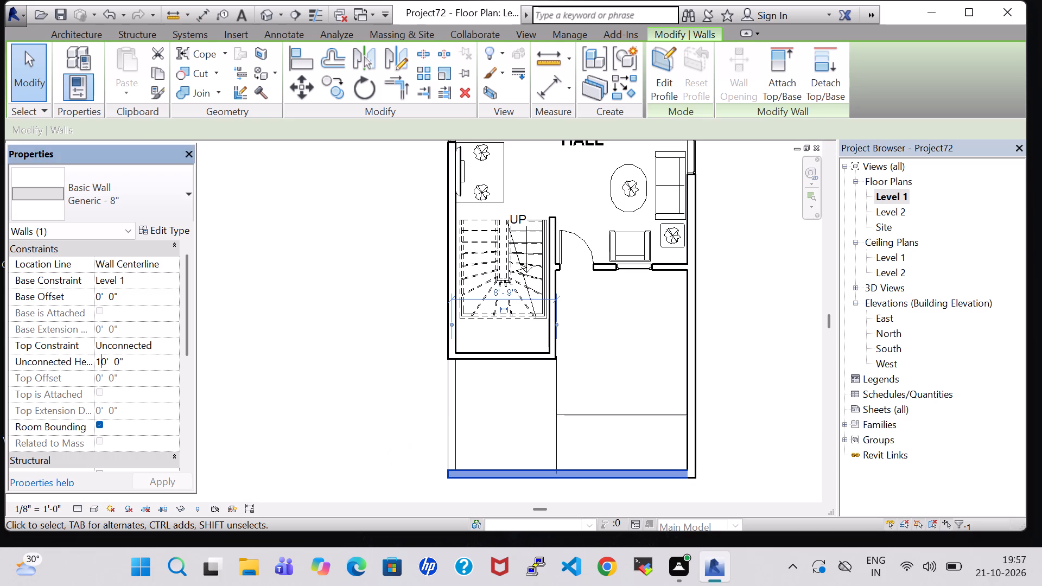
pyautogui.click(105, 363)
pyautogui.press('BackSpace')
pyautogui.press('BackSpace')
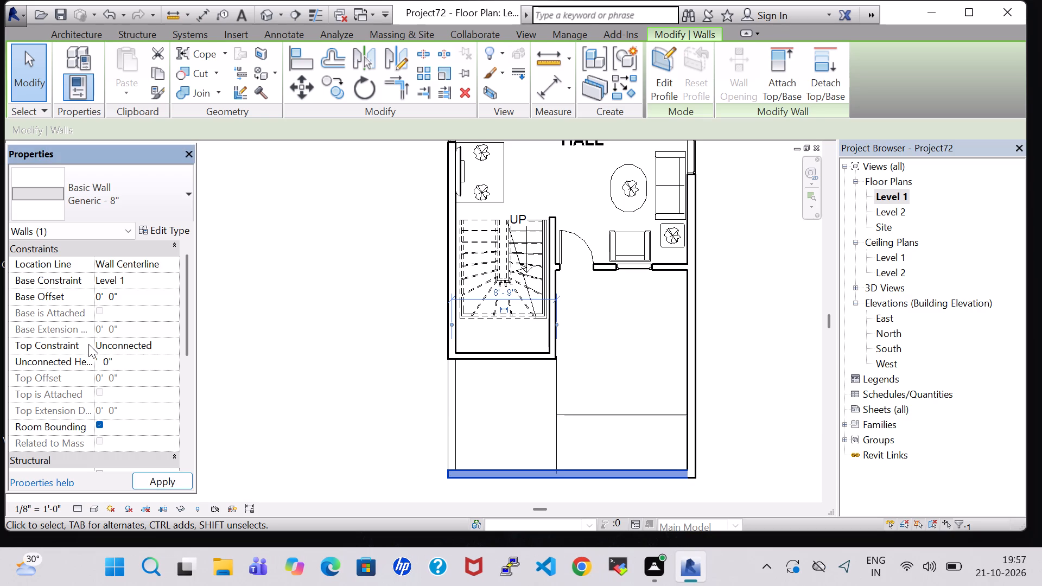
pyautogui.press('2')
pyautogui.click(186, 476)
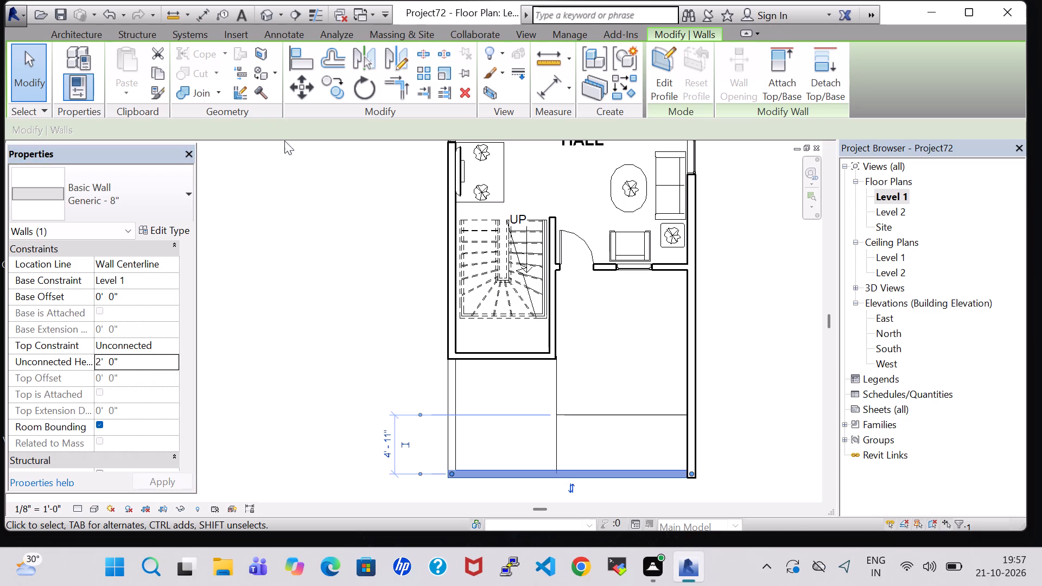
# Check the lowered walls in 3D and set the front yard's east wall segment to an unconnected height of 2' 0" in the Level 1 plan.
pyautogui.click(261, 15)
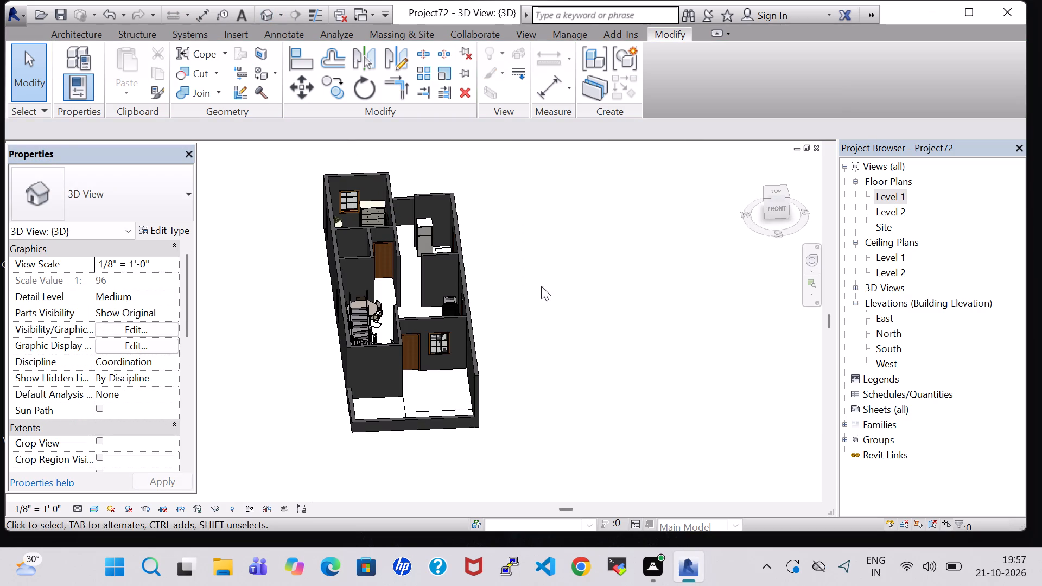
pyautogui.keyDown('shift'); pyautogui.moveTo(524, 265); pyautogui.dragTo(345, 265, button='middle'); pyautogui.keyUp('shift')
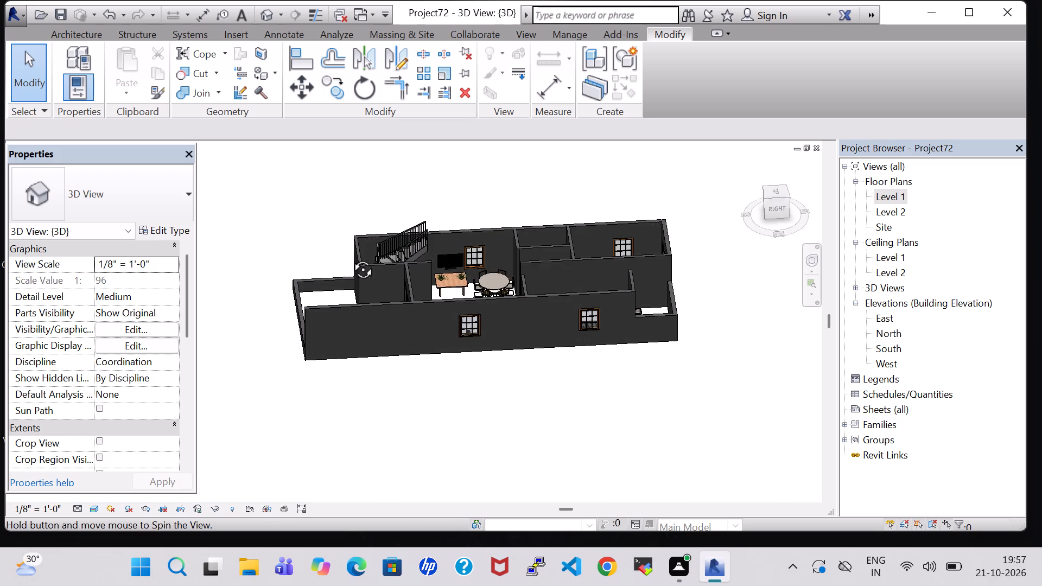
pyautogui.moveTo(476, 192); pyautogui.dragTo(351, 238, button='middle')
pyautogui.keyDown('shift'); pyautogui.scroll(1, 478, 194); pyautogui.keyUp('shift')
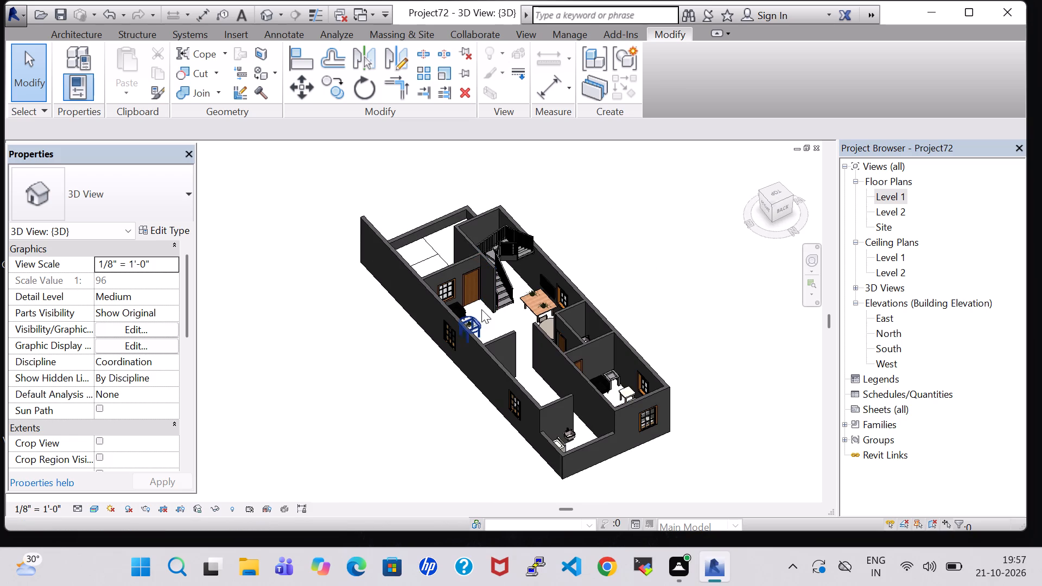
pyautogui.doubleClick(891, 195)
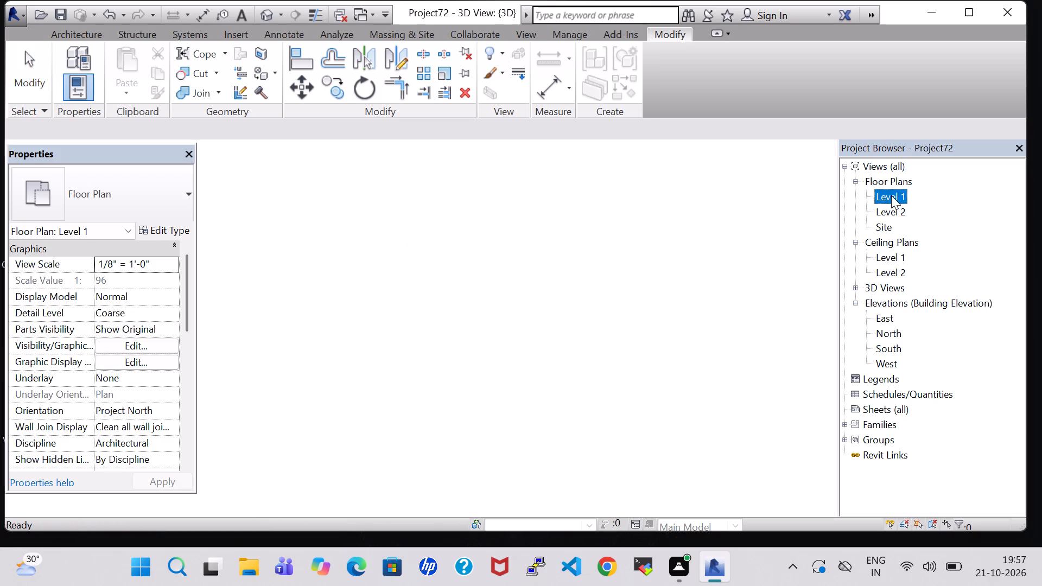
pyautogui.scroll(-2, 636, 249)
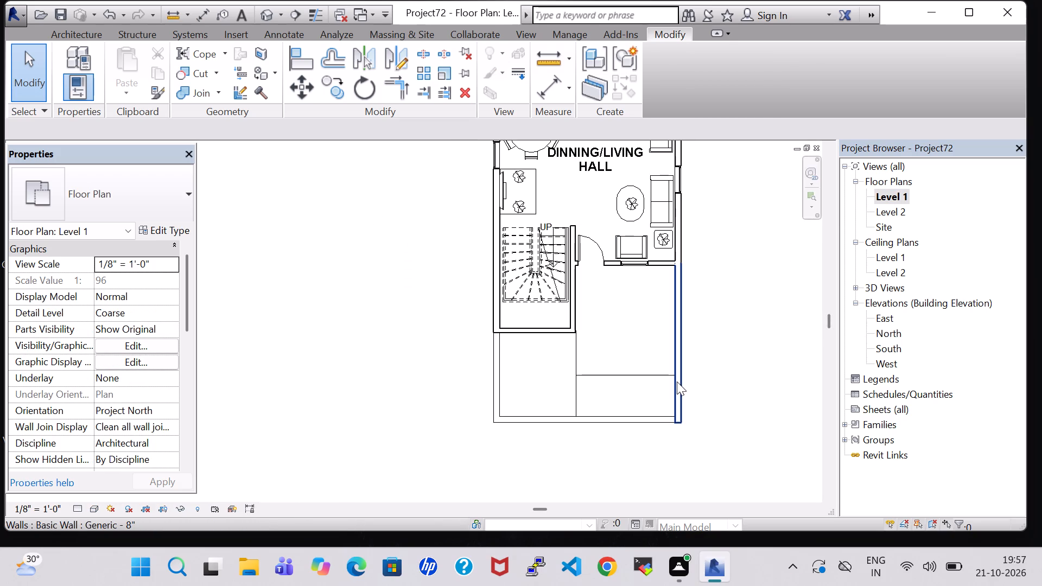
pyautogui.click(677, 381)
pyautogui.click(106, 364)
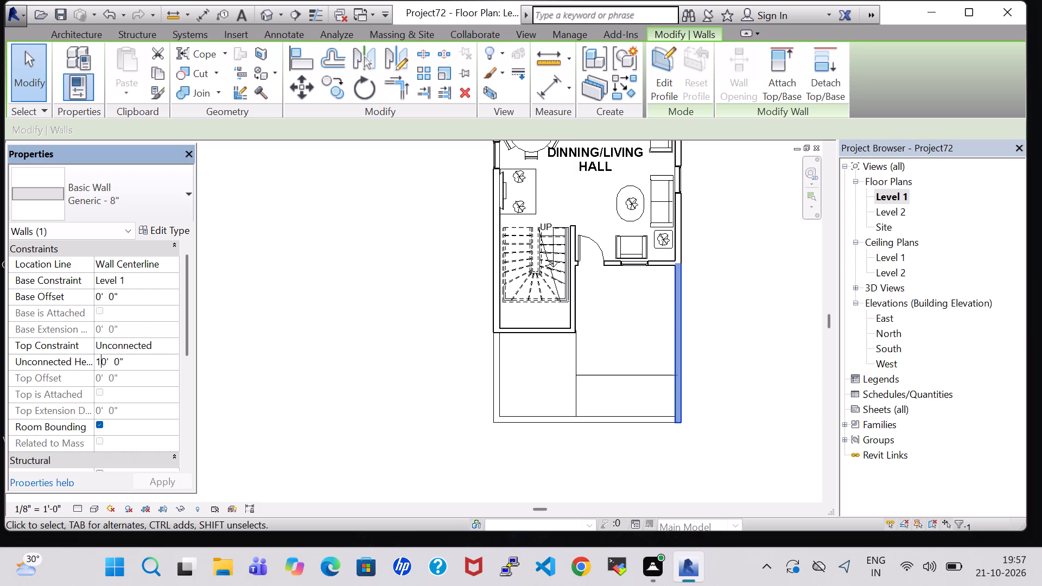
pyautogui.click(106, 364)
pyautogui.press('BackSpace')
pyautogui.press('BackSpace')
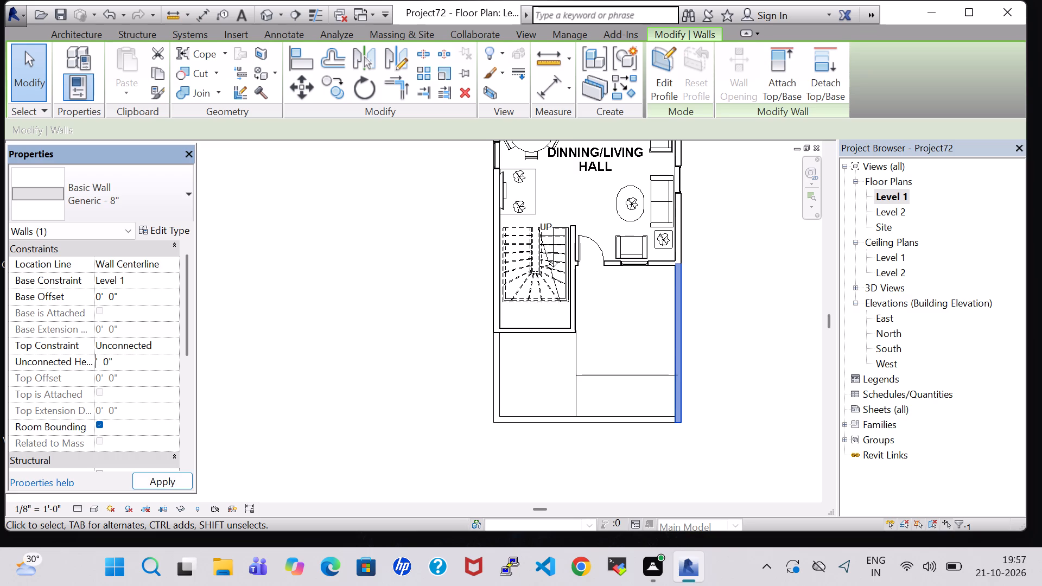
pyautogui.press('2')
pyautogui.click(175, 473)
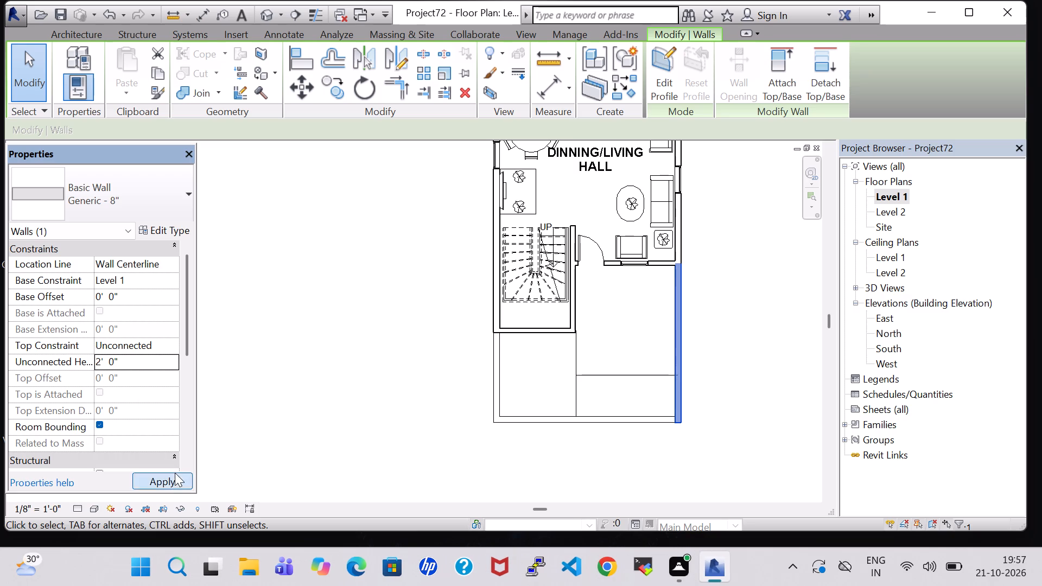
pyautogui.click(787, 279)
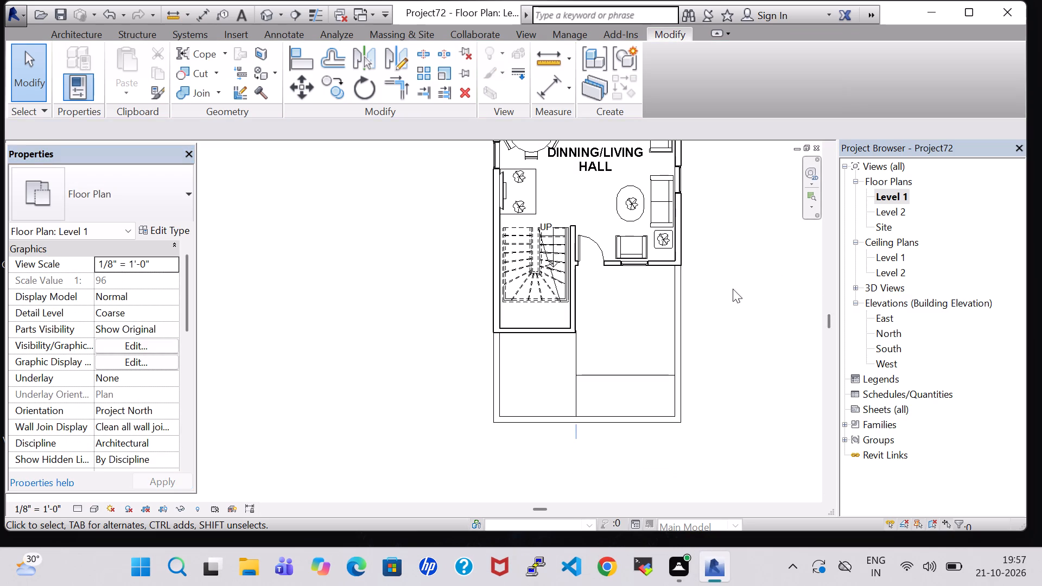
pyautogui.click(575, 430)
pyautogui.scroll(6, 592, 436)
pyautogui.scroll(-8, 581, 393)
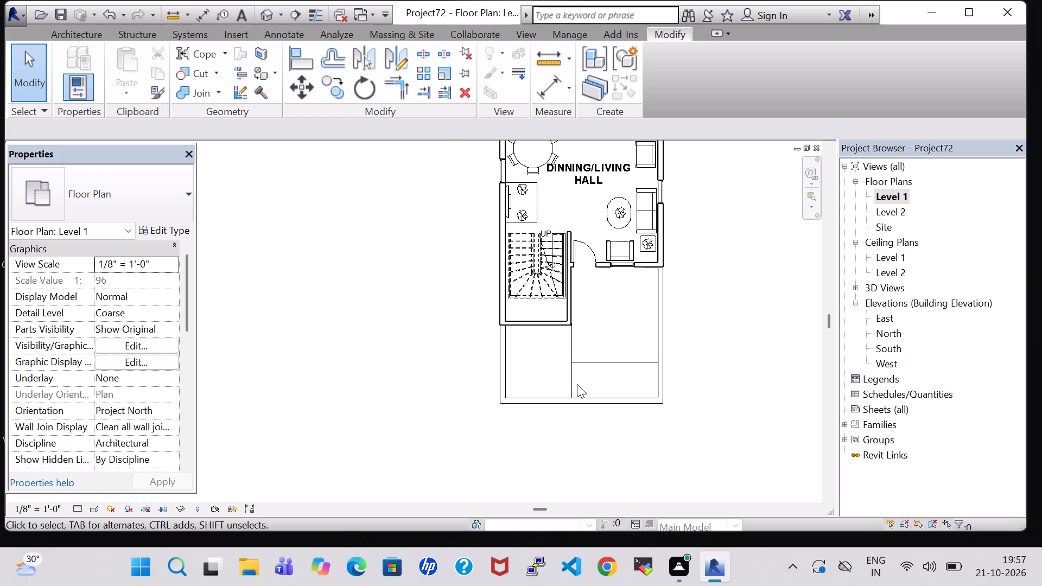
# Sketch an L-shaped railing path along the front yard's west wall, about 9' 10", and its south wall, about 8' 10", ending at the room separation line.
pyautogui.scroll(8, 462, 363)
pyautogui.moveTo(468, 346); pyautogui.dragTo(434, 368, button='middle')
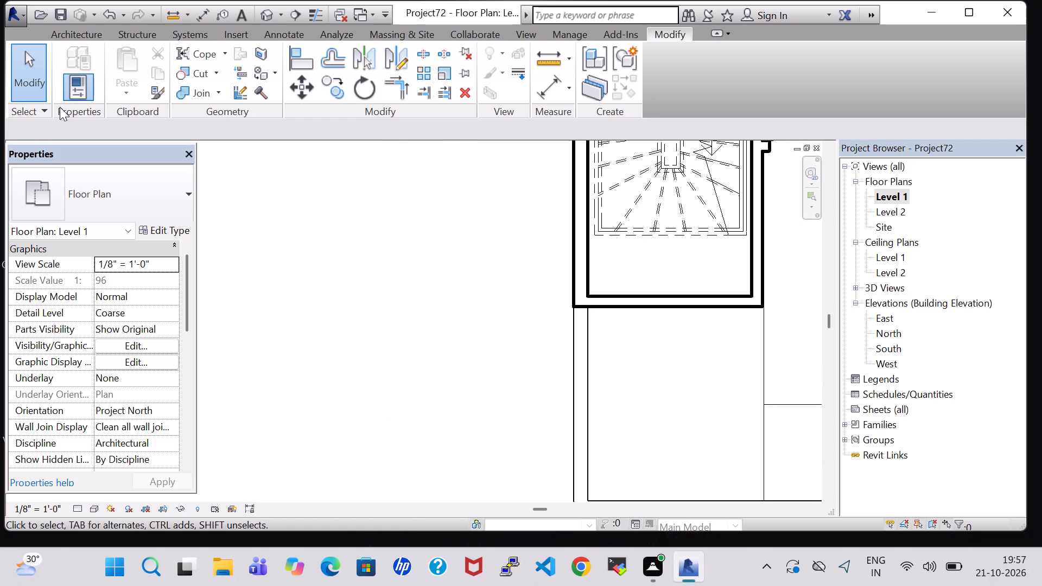
pyautogui.click(78, 32)
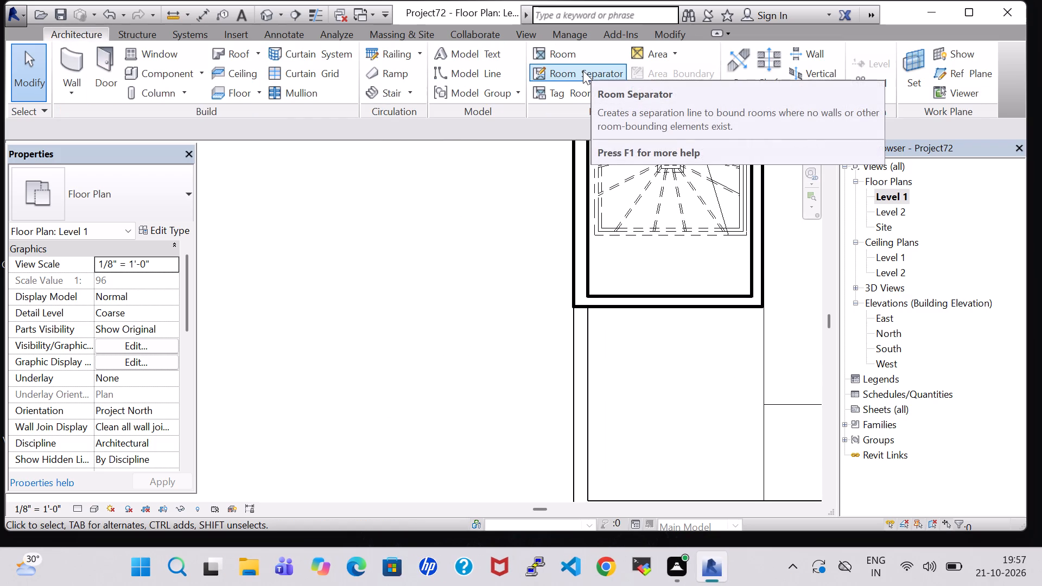
pyautogui.click(399, 55)
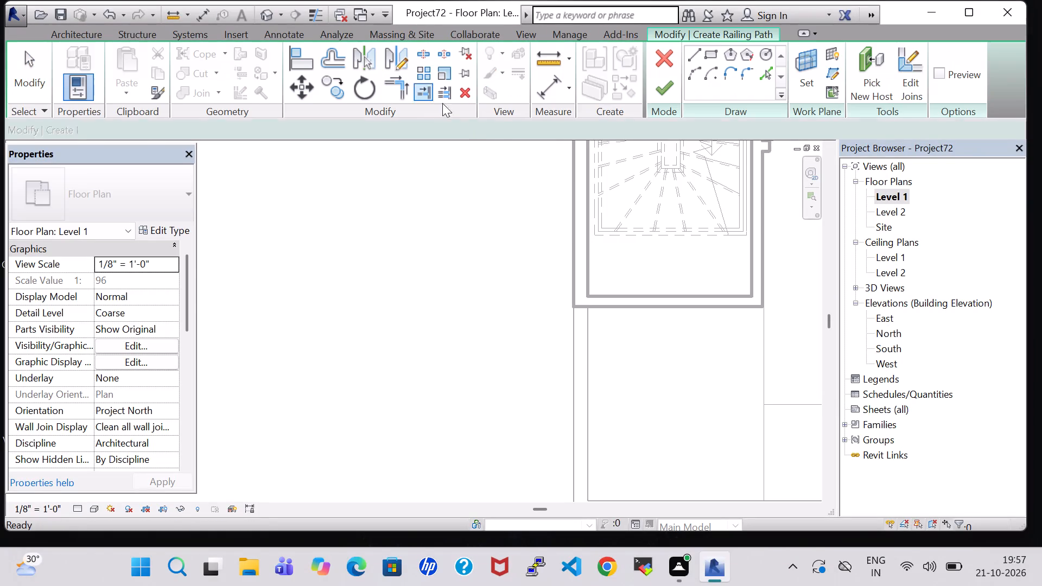
pyautogui.scroll(4, 589, 300)
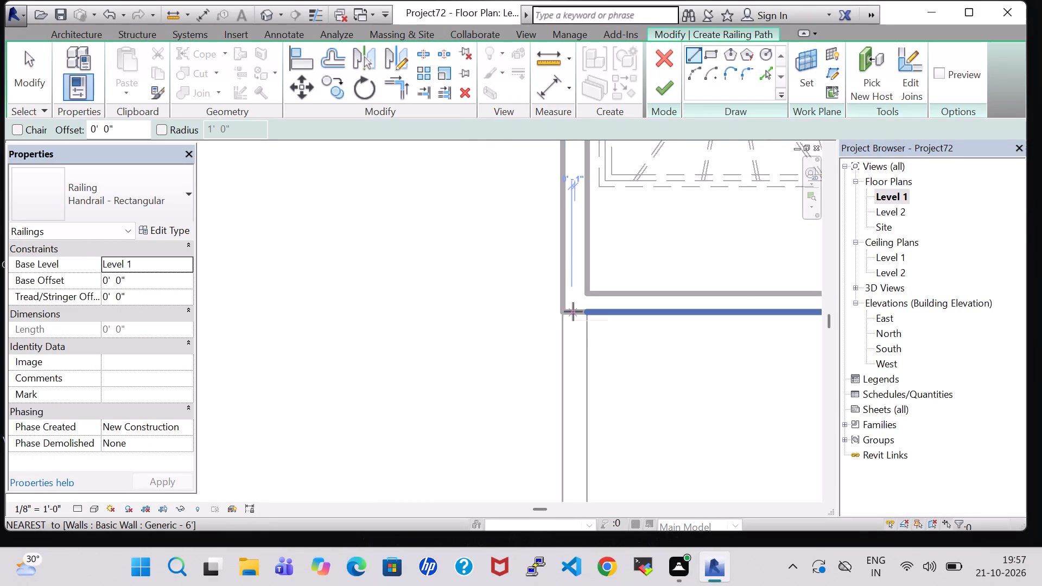
pyautogui.click(573, 311)
pyautogui.moveTo(573, 426); pyautogui.dragTo(565, 411, button='middle')
pyautogui.scroll(1, 573, 426)
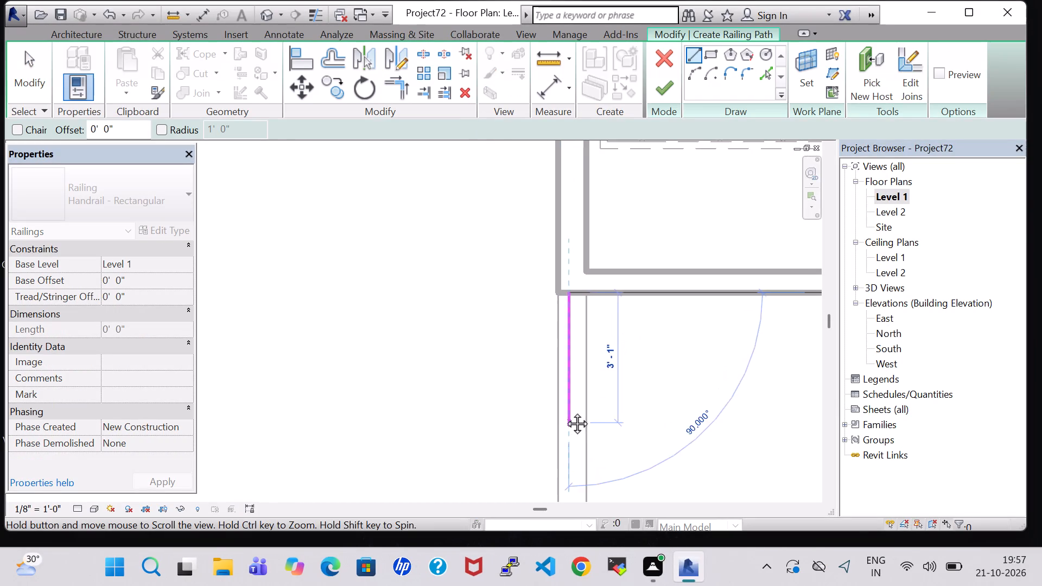
pyautogui.moveTo(565, 411); pyautogui.dragTo(569, 263, button='middle')
pyautogui.moveTo(571, 385); pyautogui.dragTo(560, 193, button='middle')
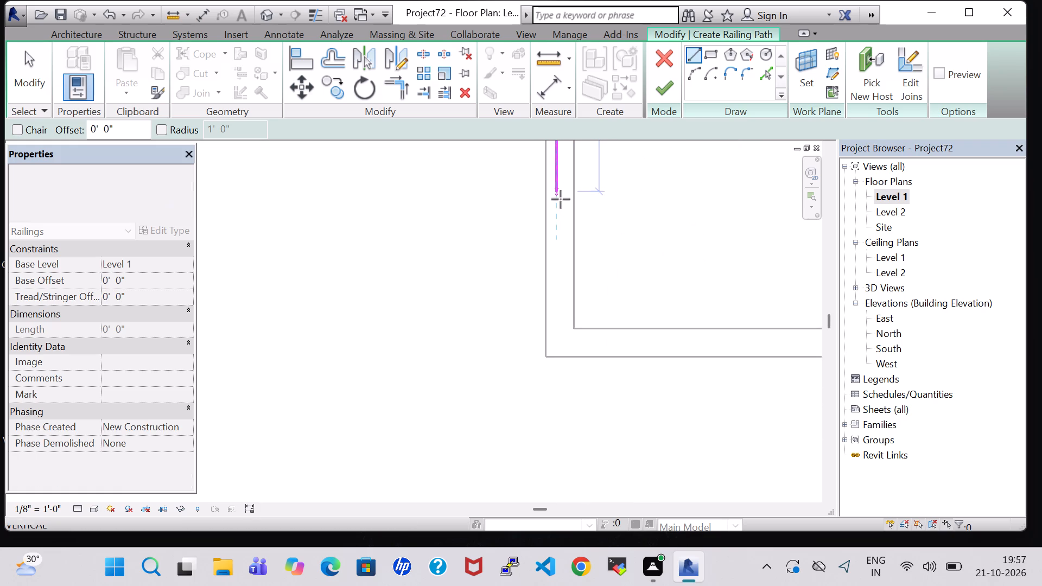
pyautogui.click(557, 343)
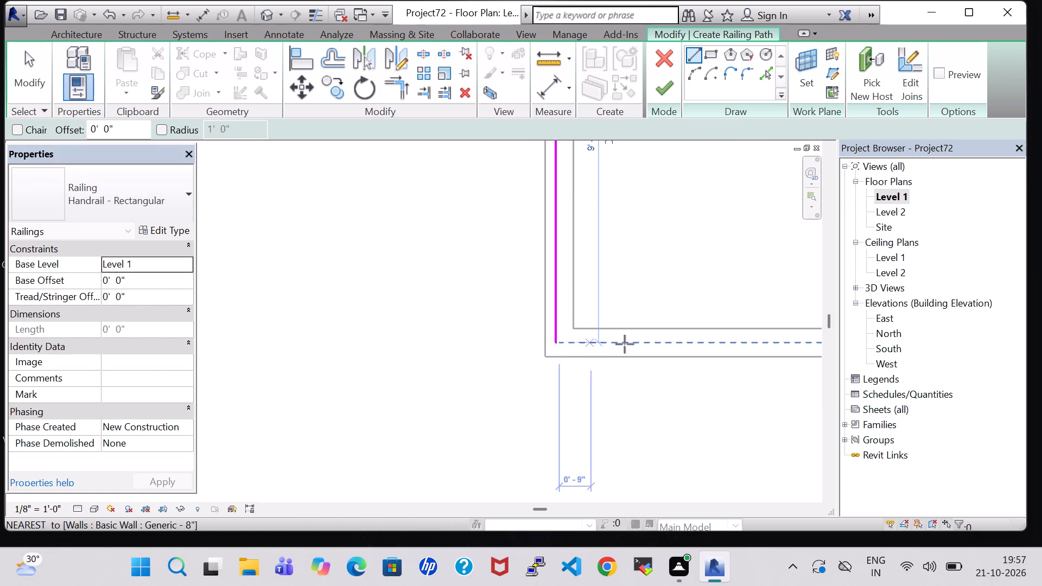
pyautogui.click(561, 341)
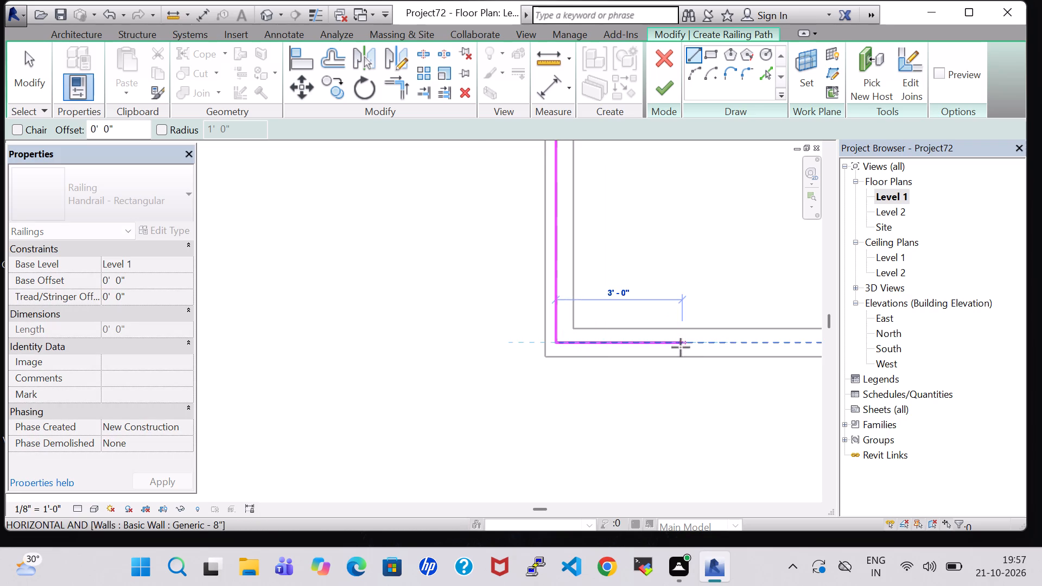
pyautogui.moveTo(681, 347); pyautogui.dragTo(494, 347, button='middle')
pyautogui.scroll(-2, 717, 330)
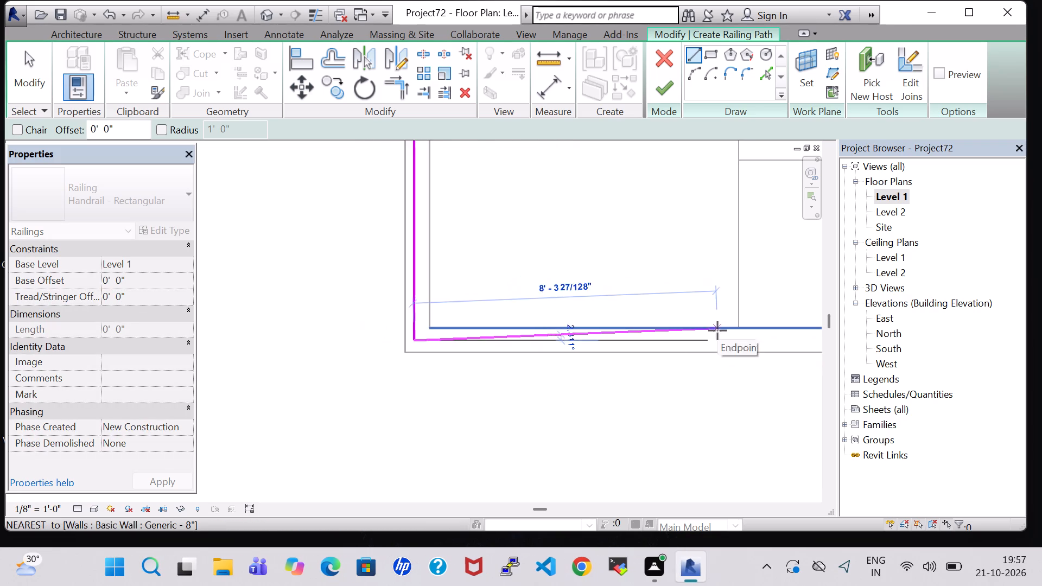
pyautogui.scroll(-5, 717, 330)
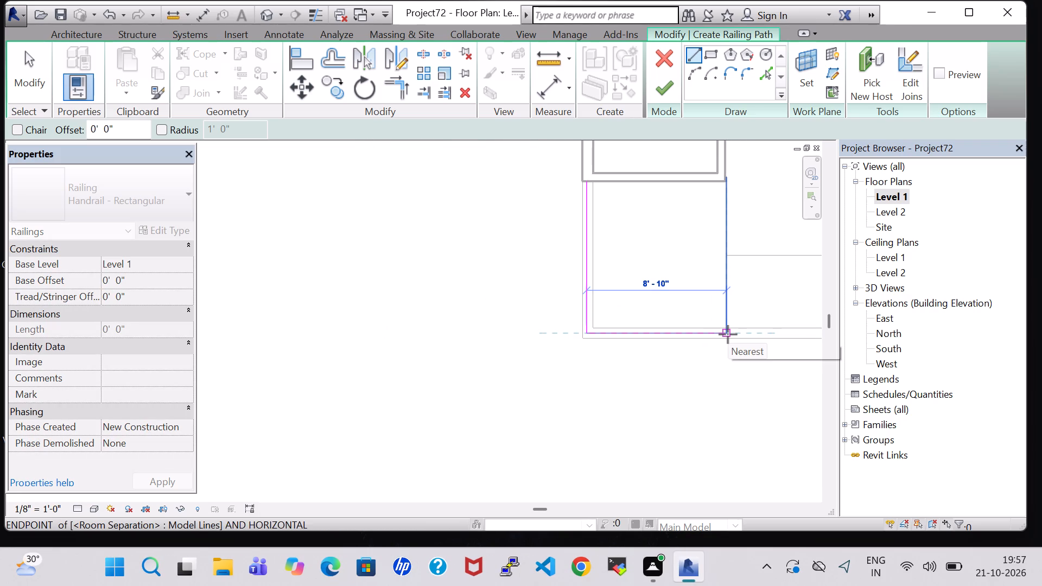
pyautogui.click(728, 334)
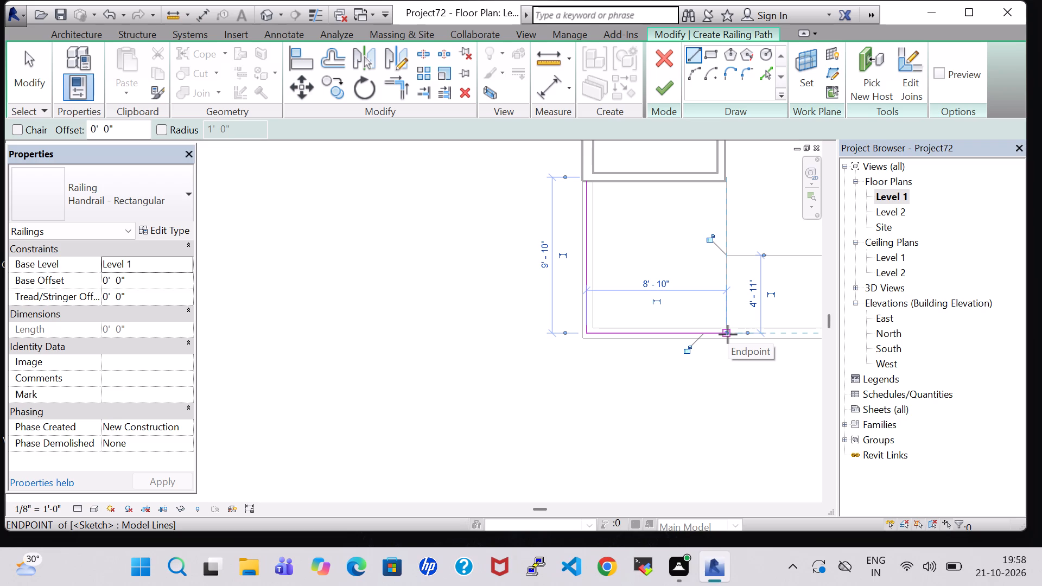
pyautogui.press('Escape')
pyautogui.press('Escape')
pyautogui.scroll(-4, 728, 334)
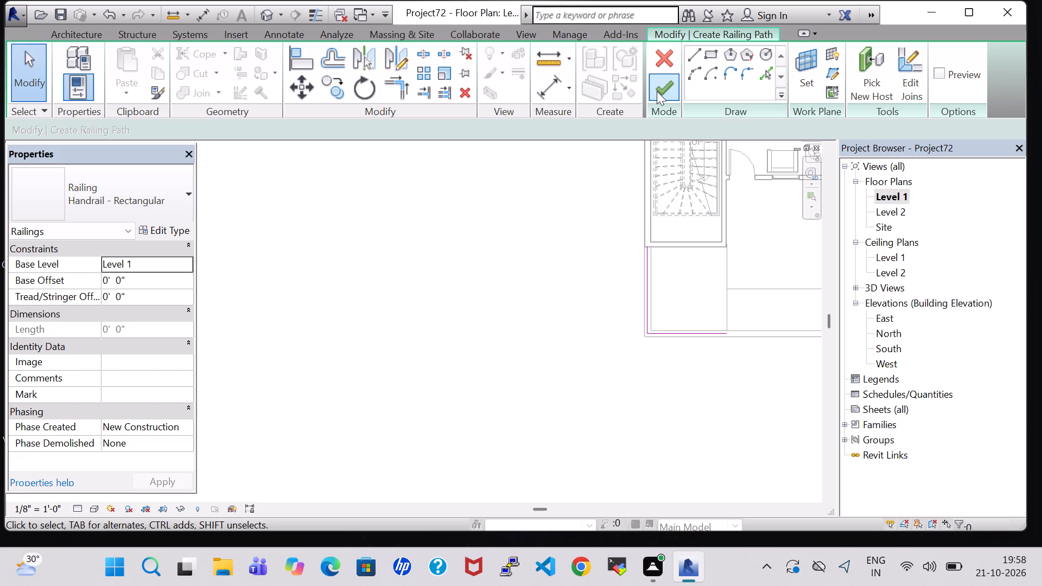
# Set the railing to Glass Panel - Bottom Fill with a base offset of 2' 0", finish the sketch, and check it in 3D.
pyautogui.click(156, 220)
pyautogui.click(117, 267)
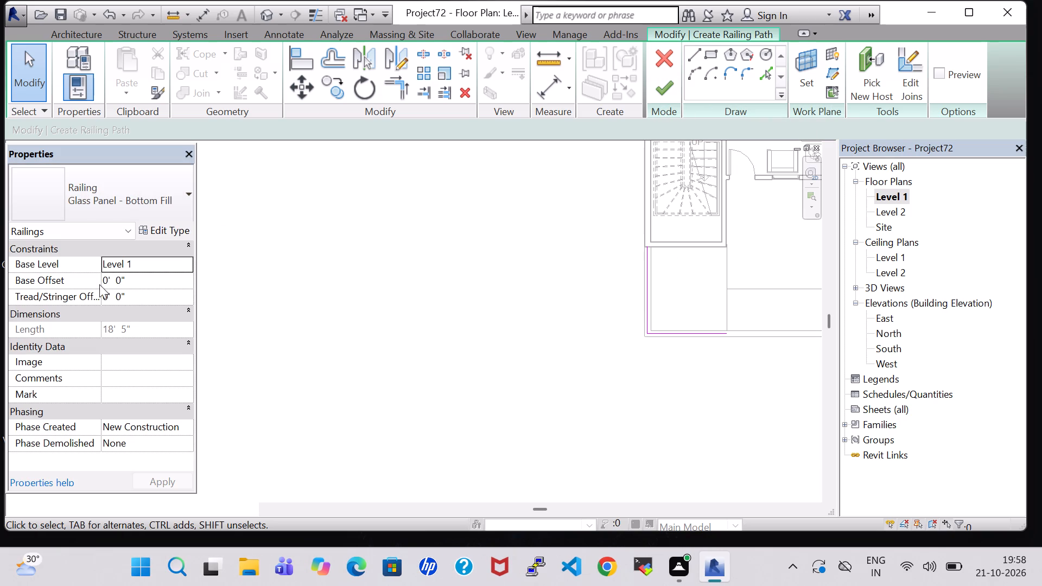
pyautogui.click(104, 284)
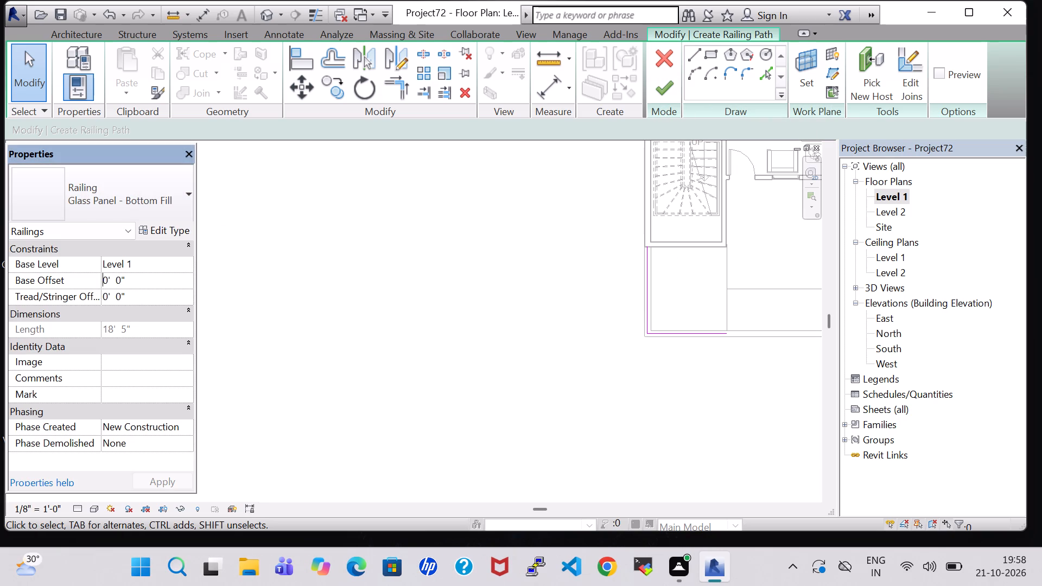
pyautogui.click(108, 278)
pyautogui.press('BackSpace')
pyautogui.press('2')
pyautogui.click(187, 484)
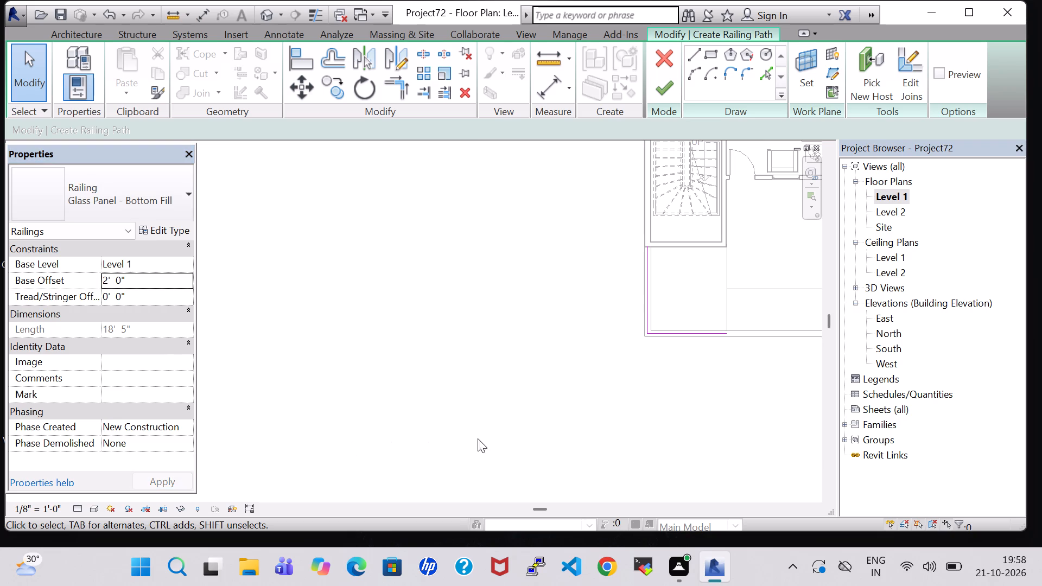
pyautogui.click(657, 85)
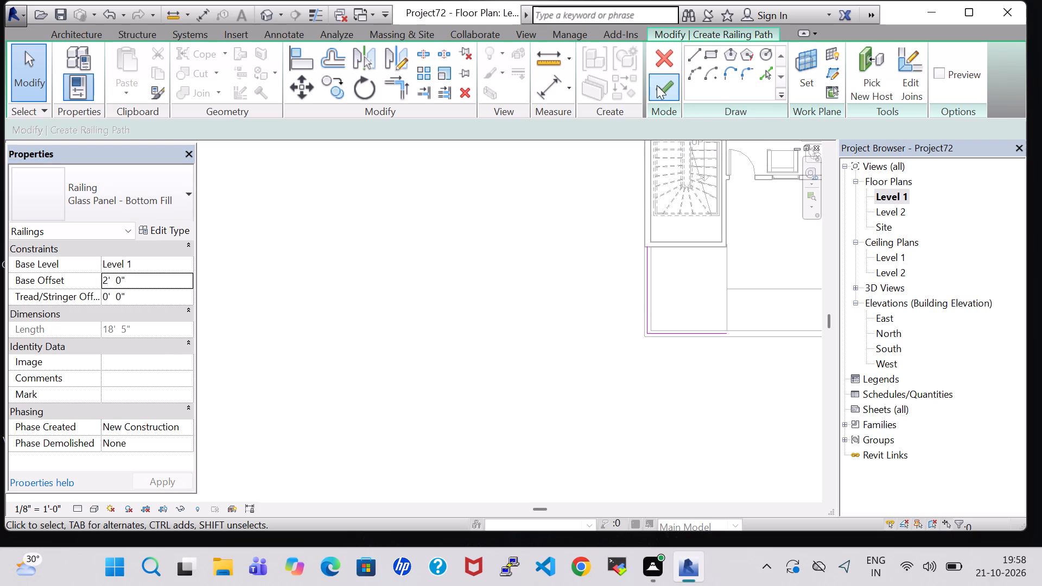
pyautogui.click(264, 16)
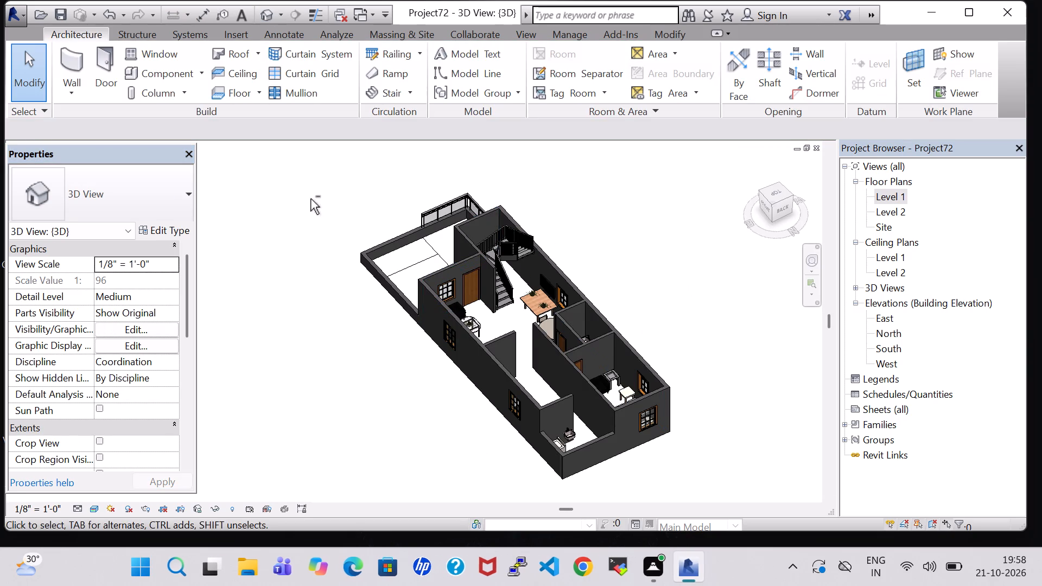
pyautogui.keyDown('shift'); pyautogui.moveTo(312, 199); pyautogui.dragTo(601, 295, button='middle'); pyautogui.keyUp('shift')
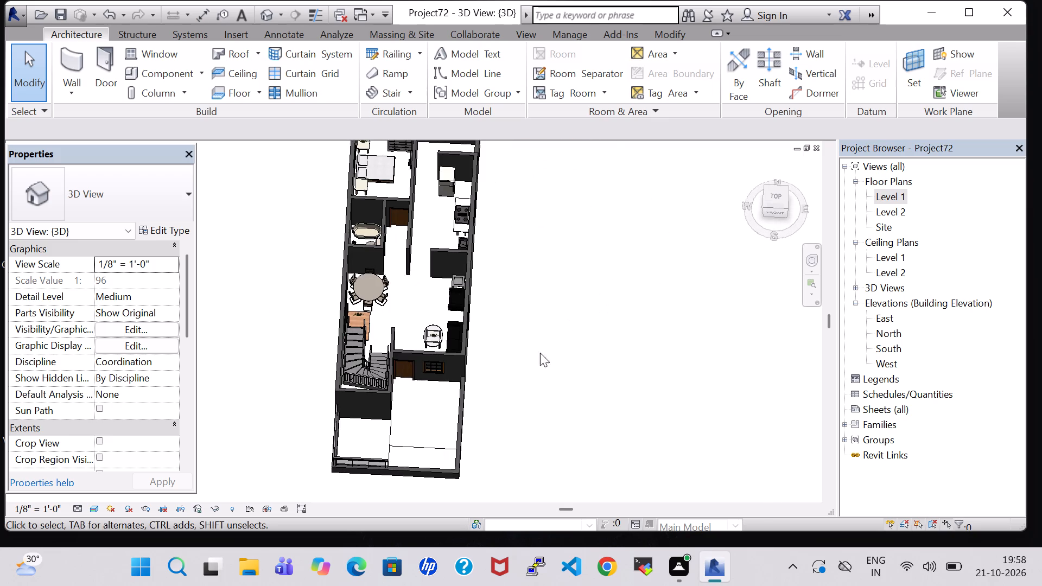
pyautogui.moveTo(481, 423); pyautogui.dragTo(495, 301, button='middle')
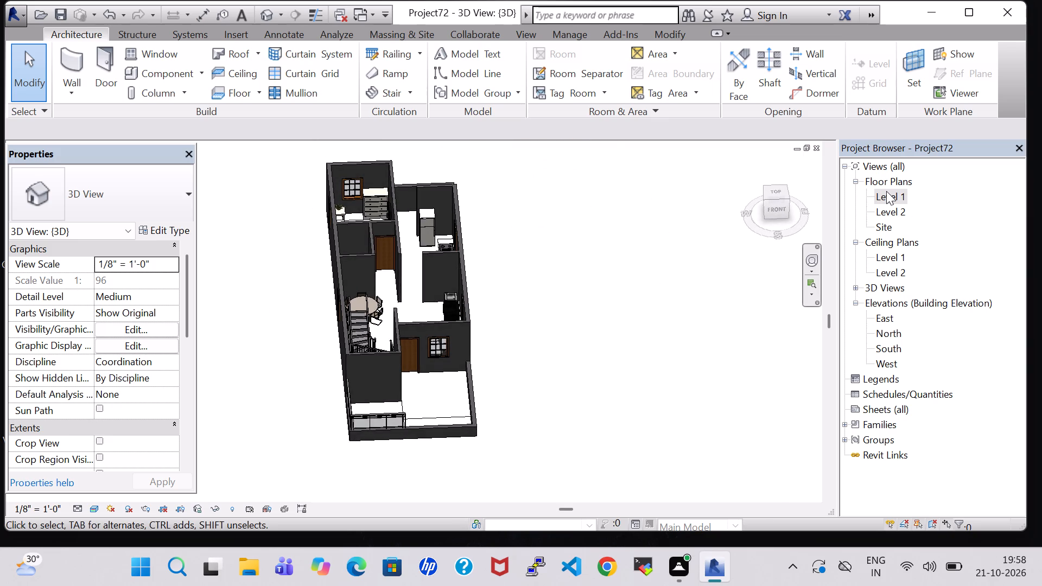
# In the Level 1 floor plan, split the front yard's south wall at the vertical room separation line, where the railing ends.
pyautogui.doubleClick(886, 191)
pyautogui.scroll(-1, 531, 341)
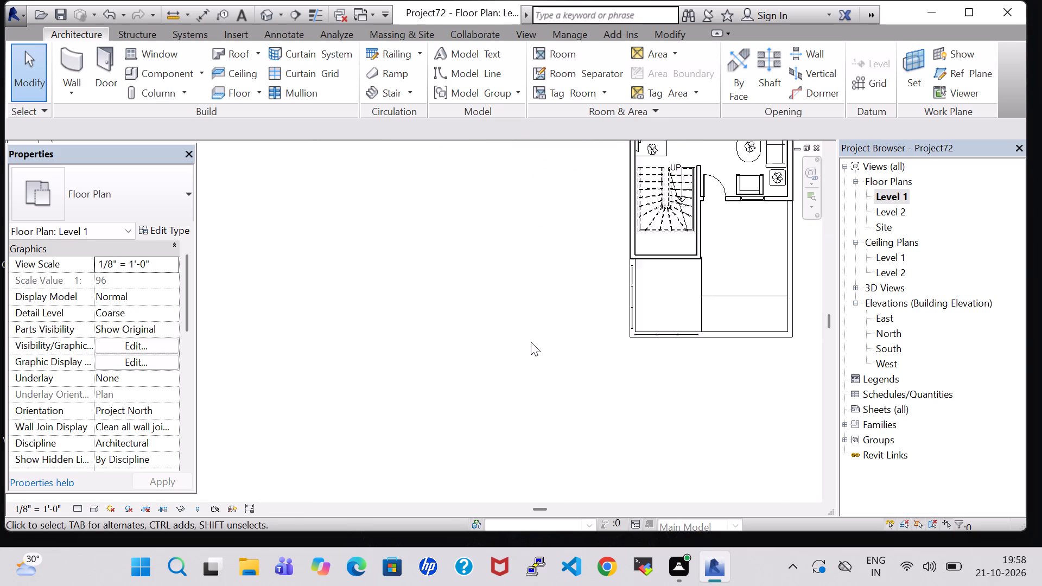
pyautogui.scroll(-1, 531, 342)
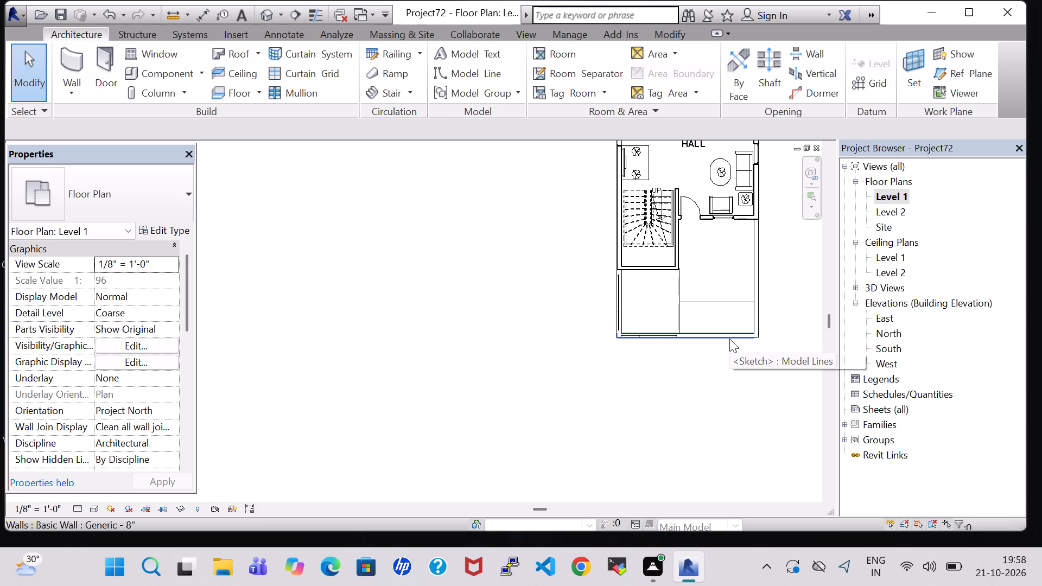
pyautogui.click(725, 341)
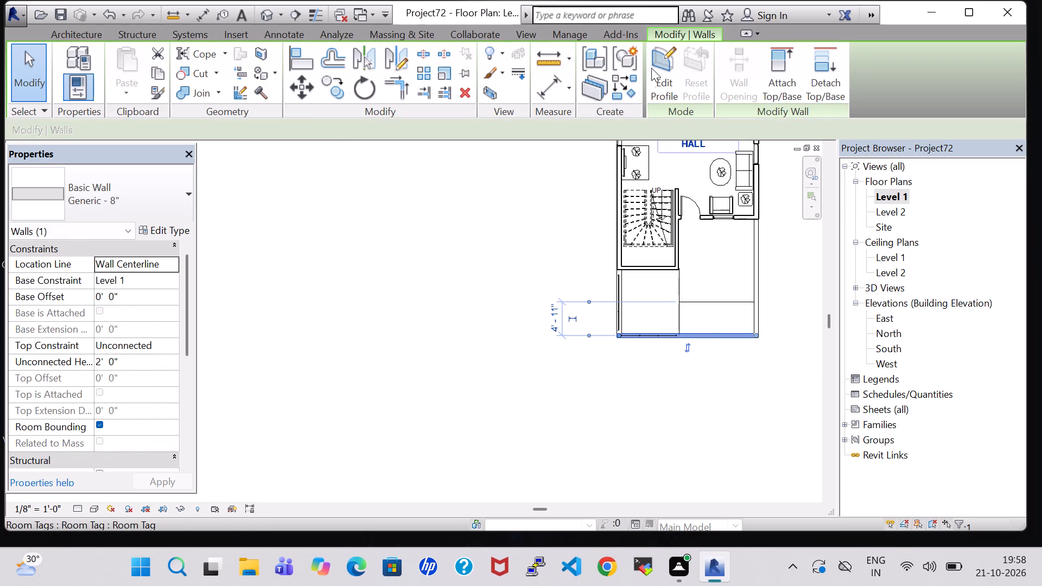
pyautogui.click(720, 437)
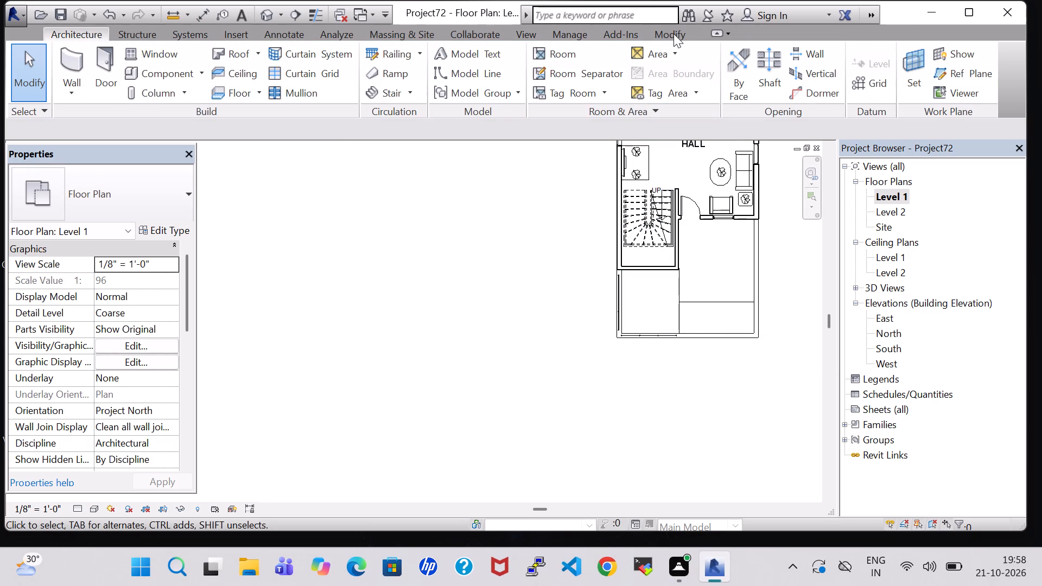
pyautogui.click(674, 34)
pyautogui.click(427, 49)
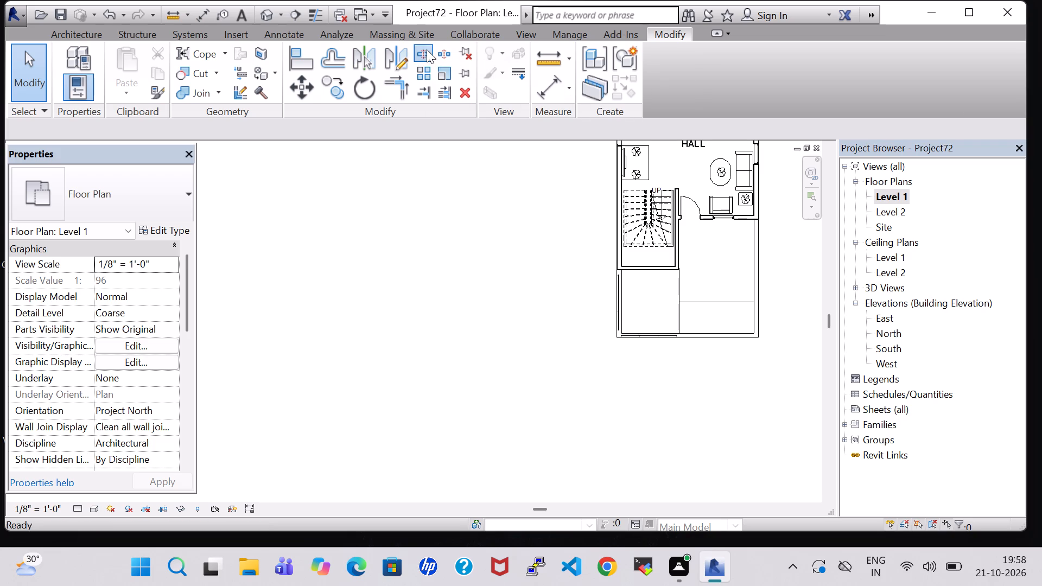
pyautogui.click(678, 339)
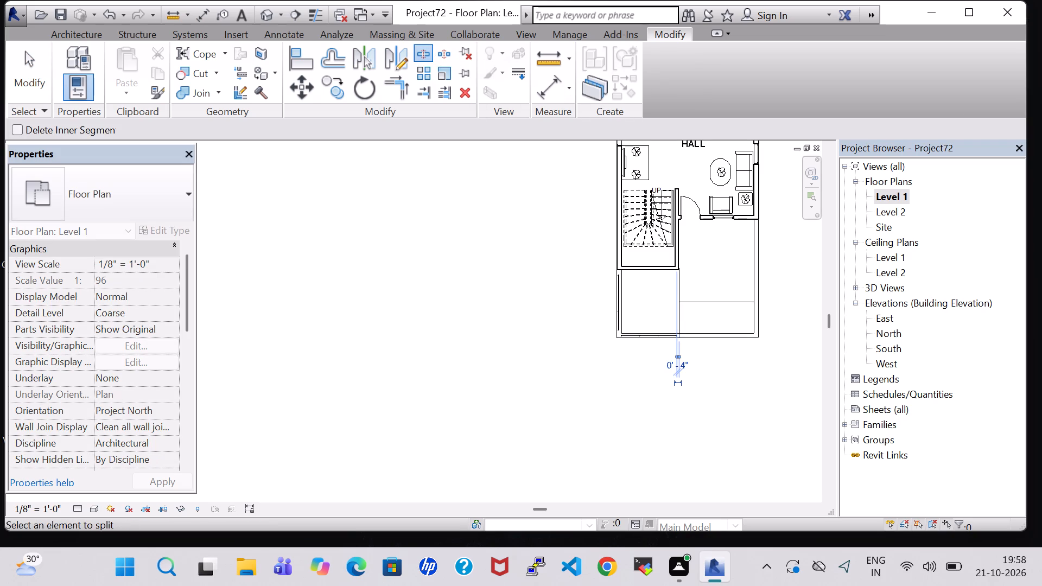
pyautogui.press('Escape')
pyautogui.press('Escape')
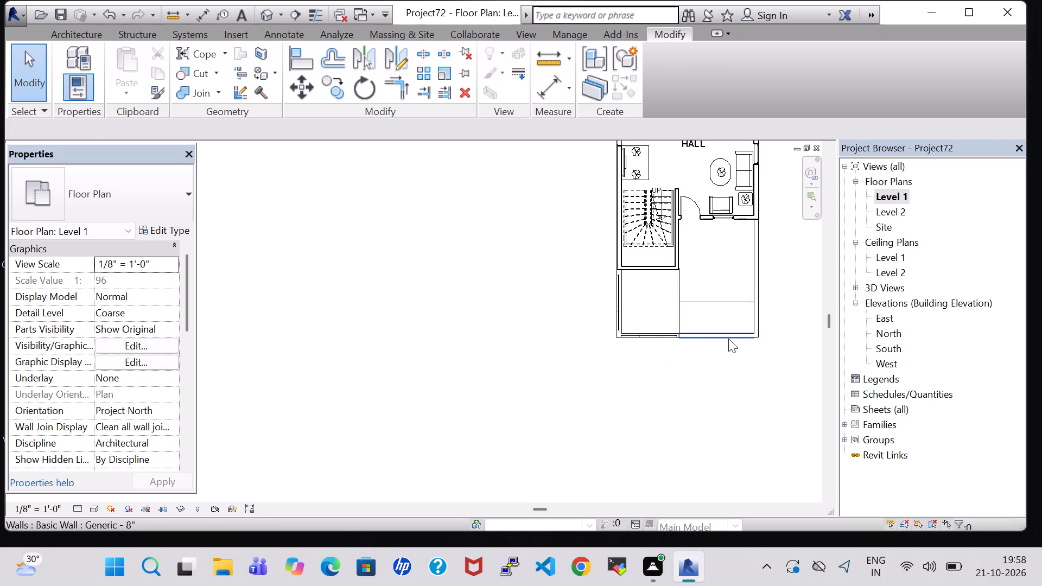
# Delete the south wall segment east of the split and the horizontal and vertical room separation lines in the front yard.
pyautogui.click(727, 337)
pyautogui.press('Delete')
pyautogui.click(719, 304)
pyautogui.press('Delete')
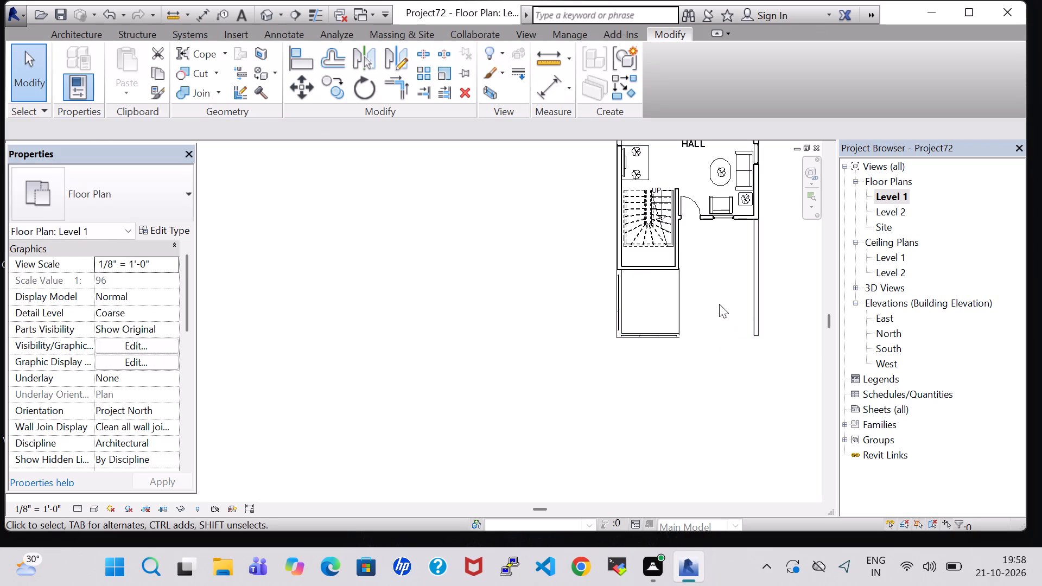
pyautogui.click(674, 304)
pyautogui.press('Delete')
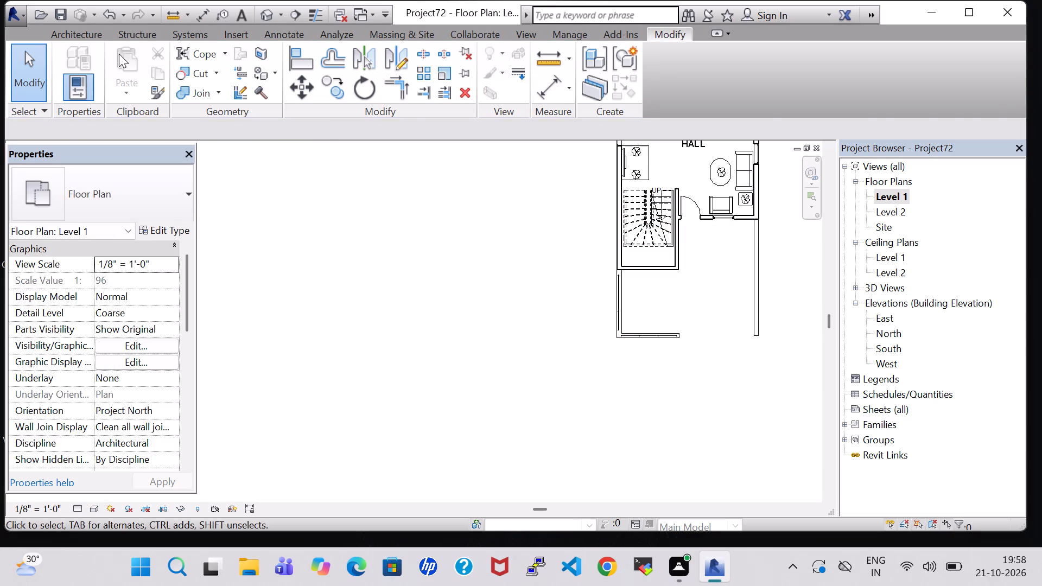
# Draw a Generic - 6' wall about 6' long running south from the stair enclosure's southeast corner.
pyautogui.click(68, 37)
pyautogui.click(62, 62)
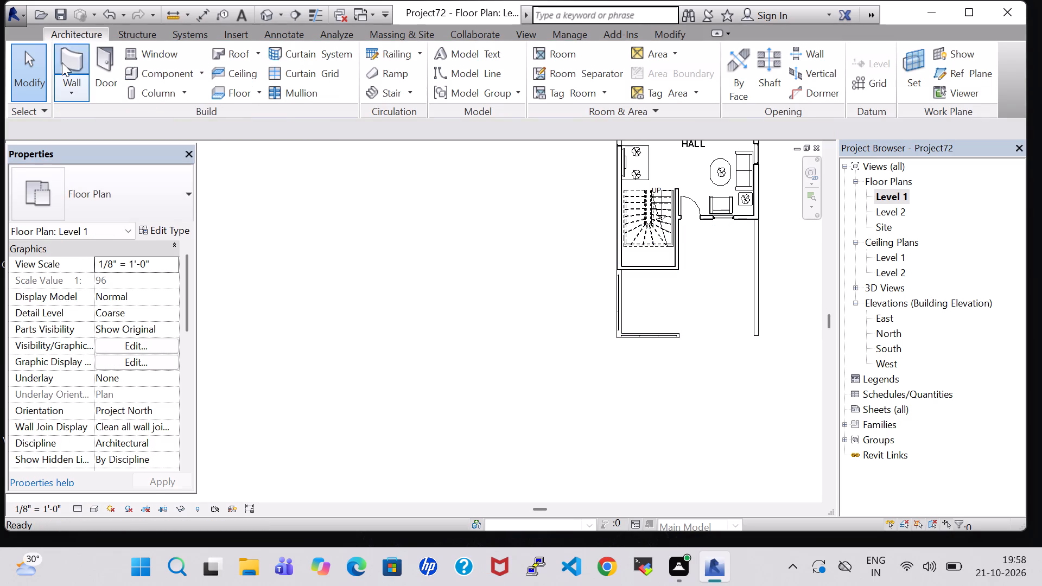
pyautogui.click(123, 195)
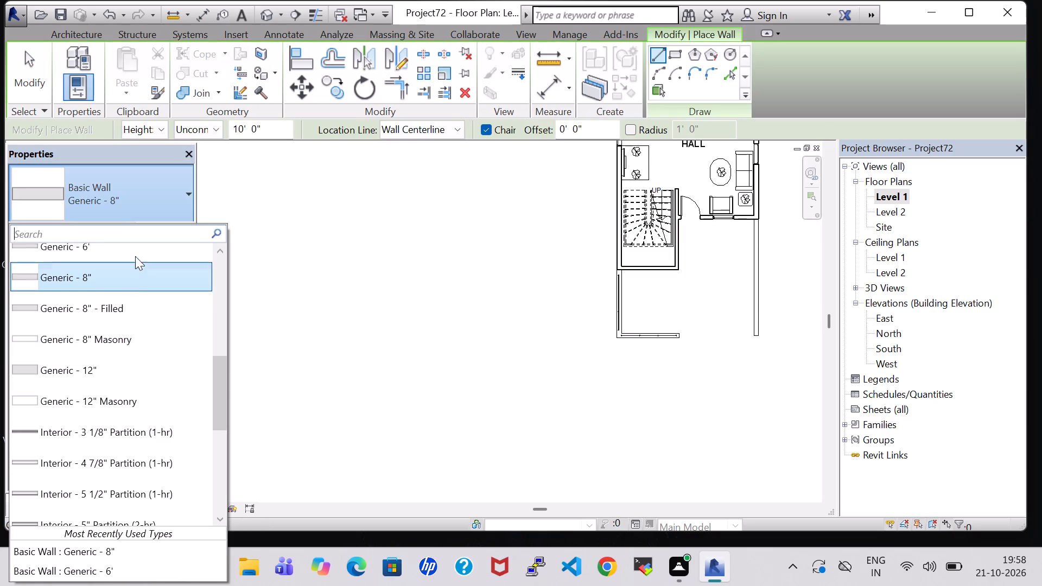
pyautogui.click(107, 570)
pyautogui.scroll(4, 634, 397)
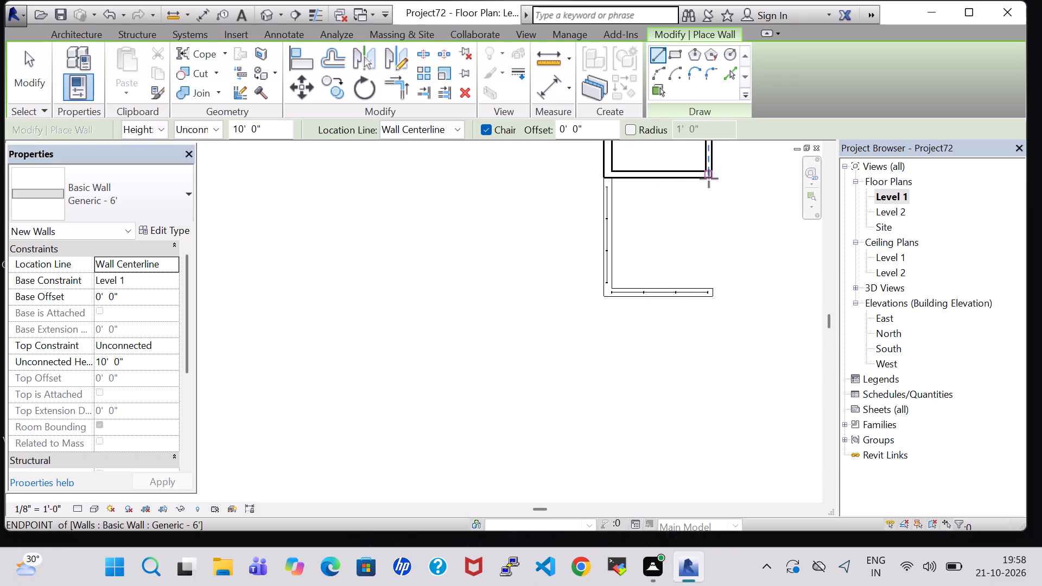
pyautogui.click(709, 175)
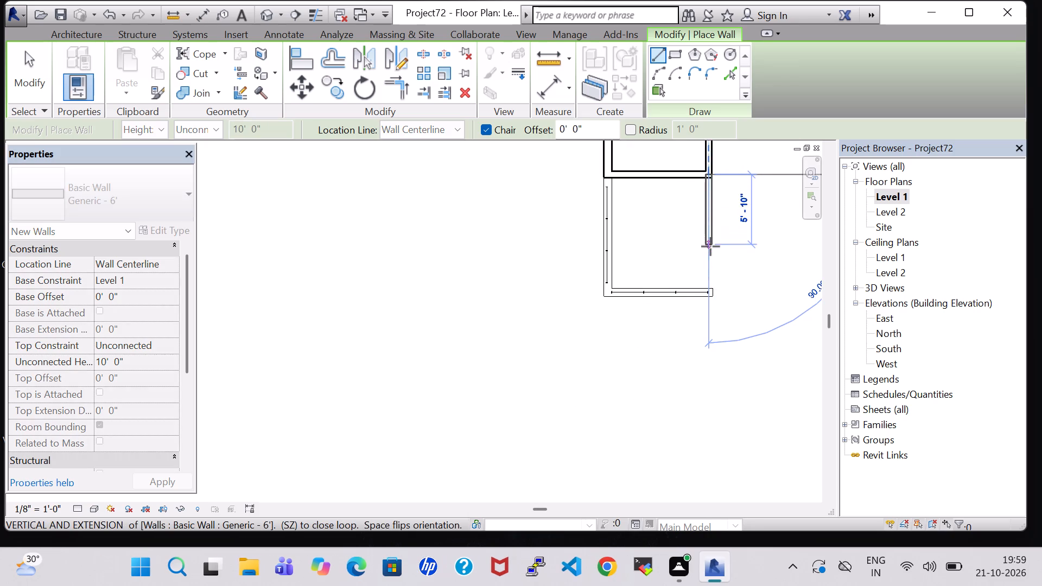
pyautogui.click(710, 251)
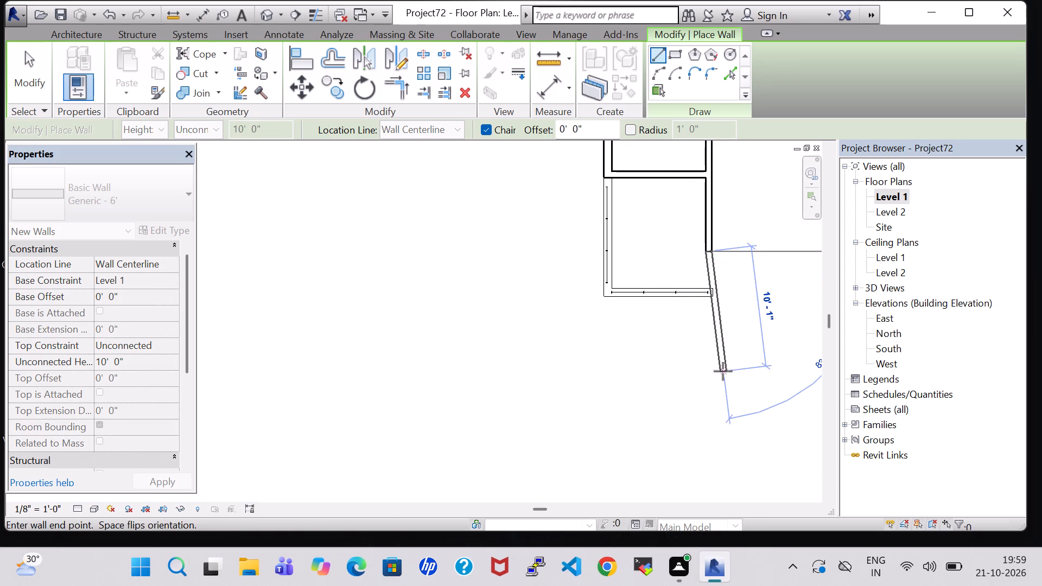
pyautogui.press('Escape')
pyautogui.press('Escape')
pyautogui.scroll(-1, 677, 256)
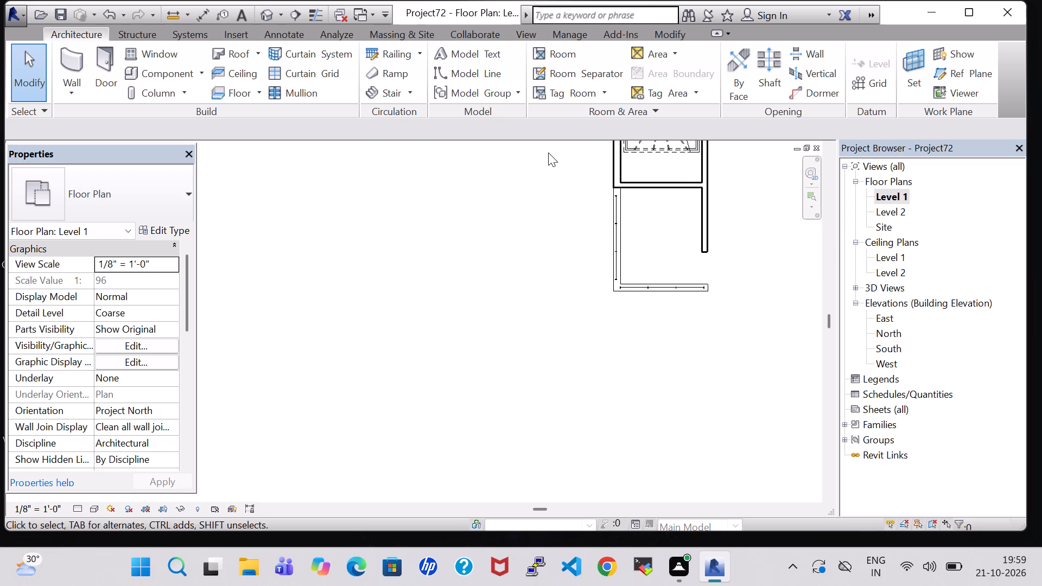
# Split the Generic - 6' wall east of the stair at the stair enclosure's southeast corner.
pyautogui.click(703, 165)
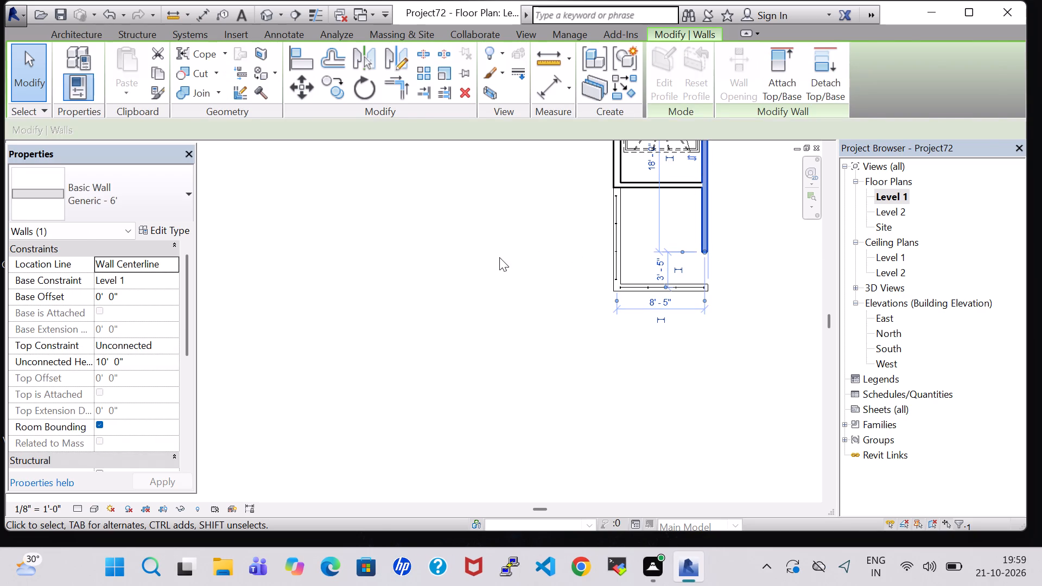
pyautogui.click(499, 257)
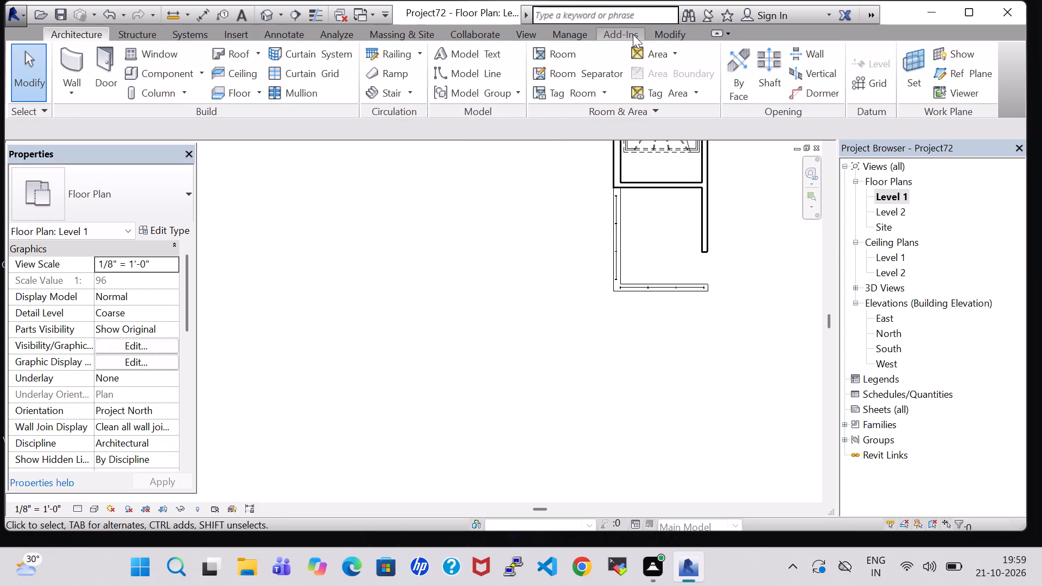
pyautogui.click(663, 35)
pyautogui.click(430, 53)
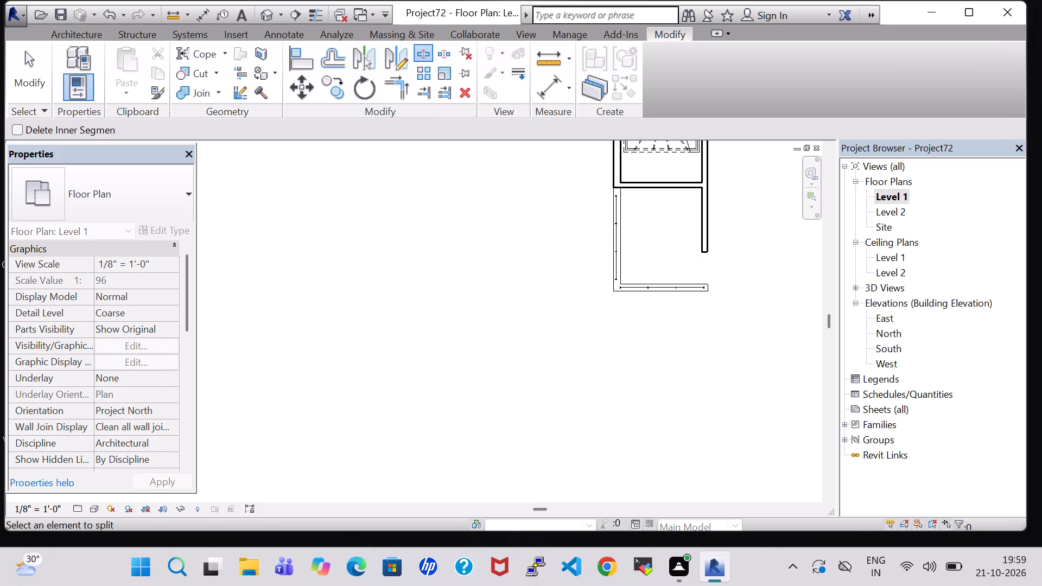
pyautogui.click(707, 189)
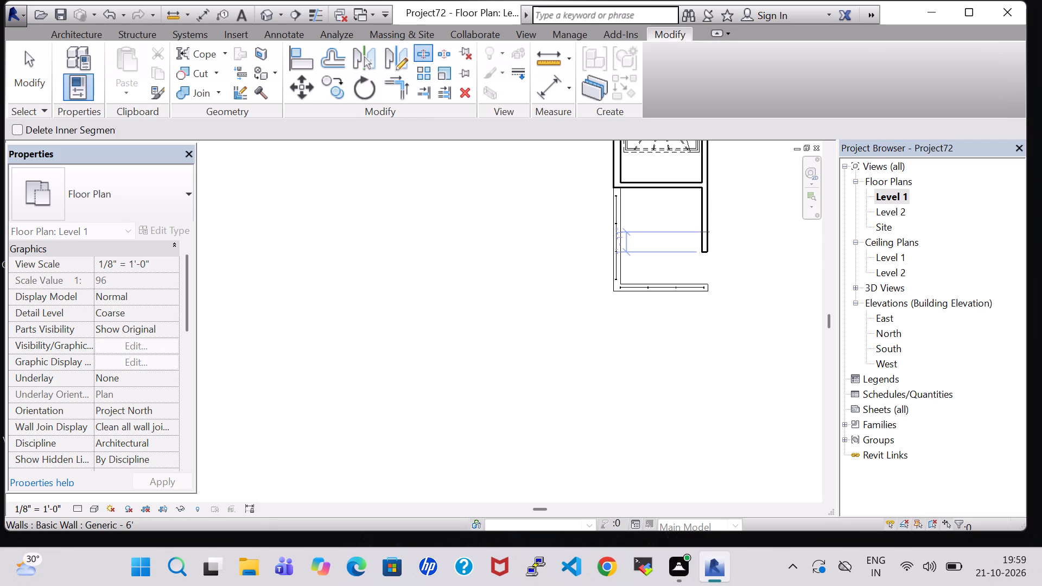
pyautogui.press('Escape')
pyautogui.press('Escape')
pyautogui.click(705, 224)
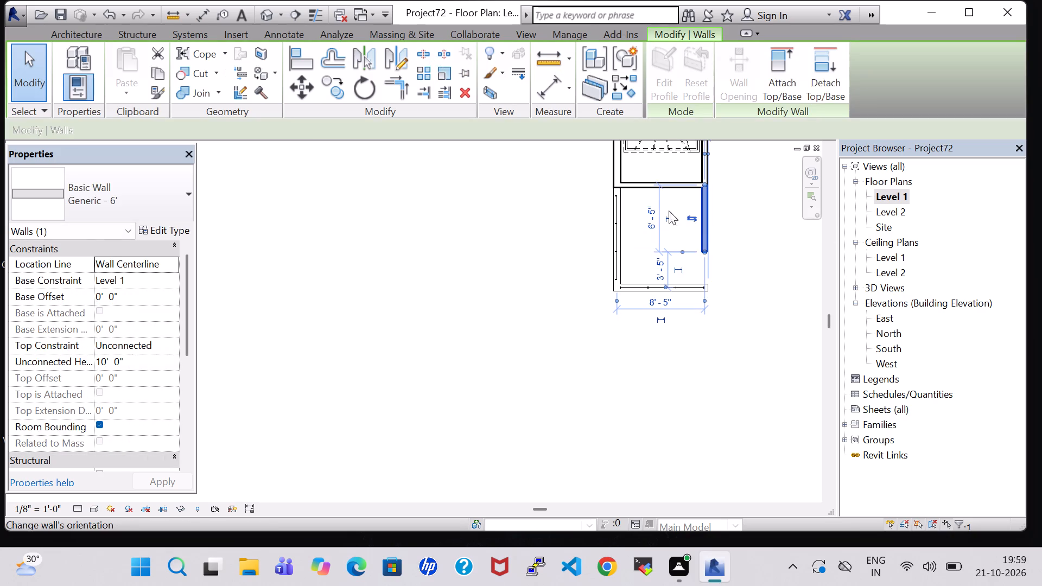
pyautogui.click(448, 281)
# Add a Glass Panel - Bottom Fill railing about 6' 2" long, base offset 2' 0", along the split-off wall's centerline and check it in 3D.
pyautogui.click(86, 41)
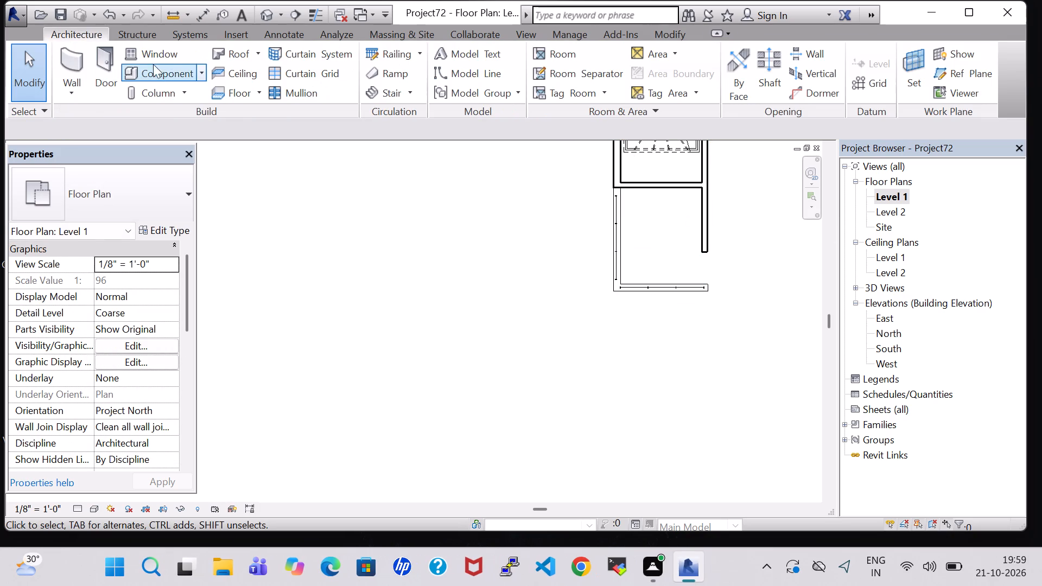
pyautogui.click(391, 50)
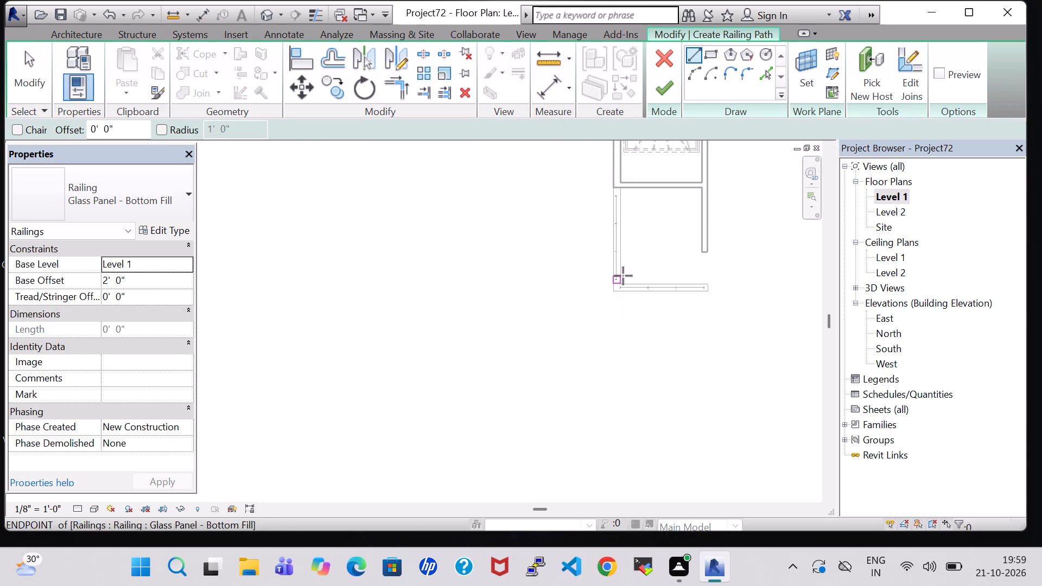
pyautogui.scroll(4, 675, 227)
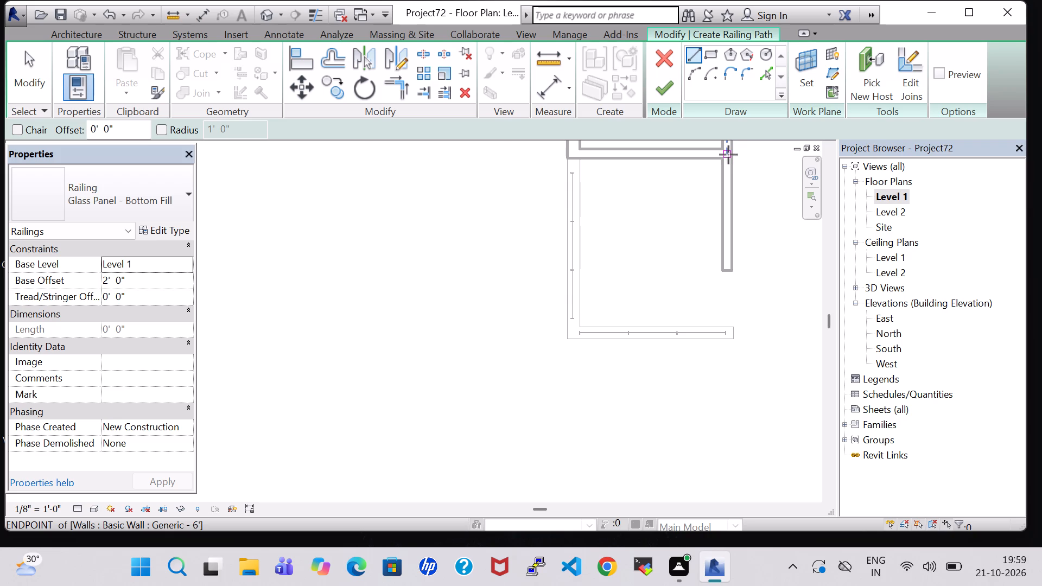
pyautogui.scroll(6, 726, 158)
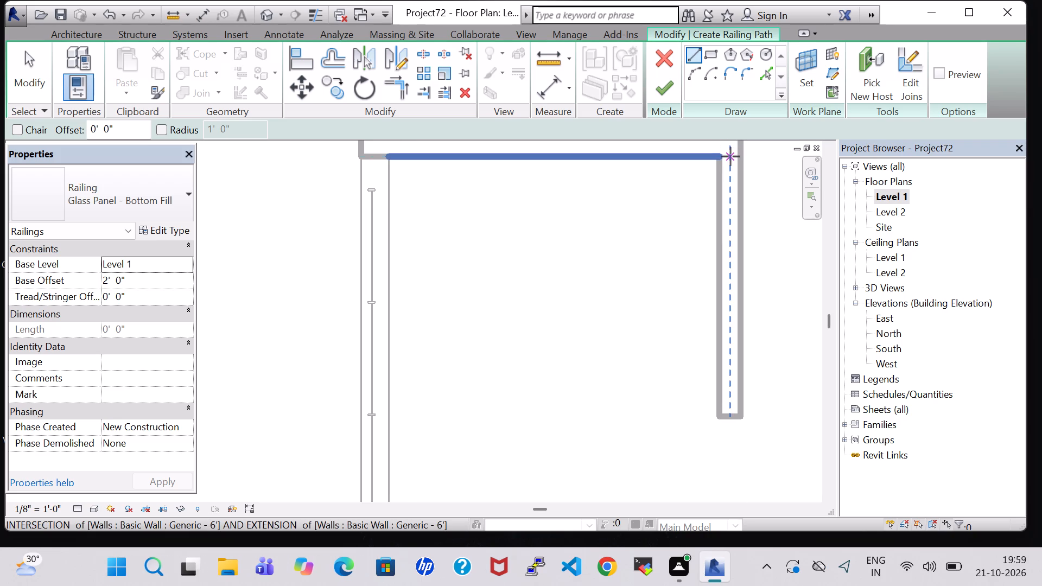
pyautogui.click(730, 156)
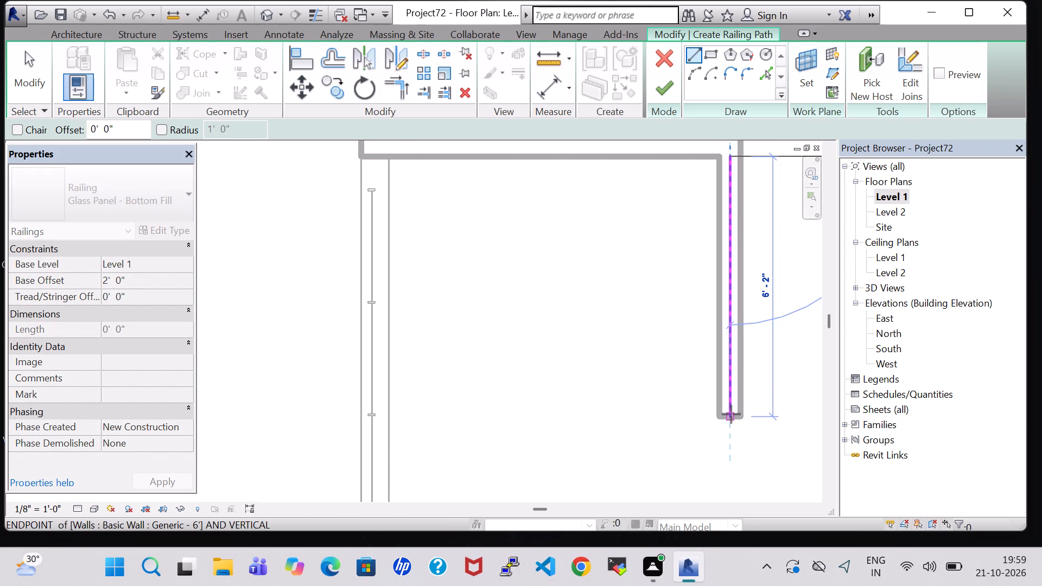
pyautogui.click(731, 414)
pyautogui.click(662, 91)
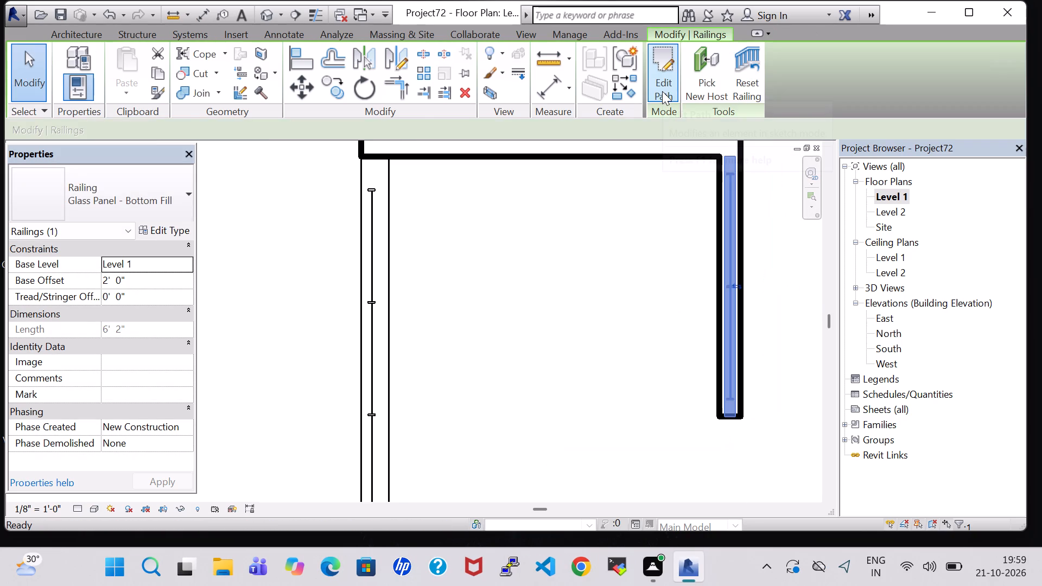
pyautogui.click(270, 11)
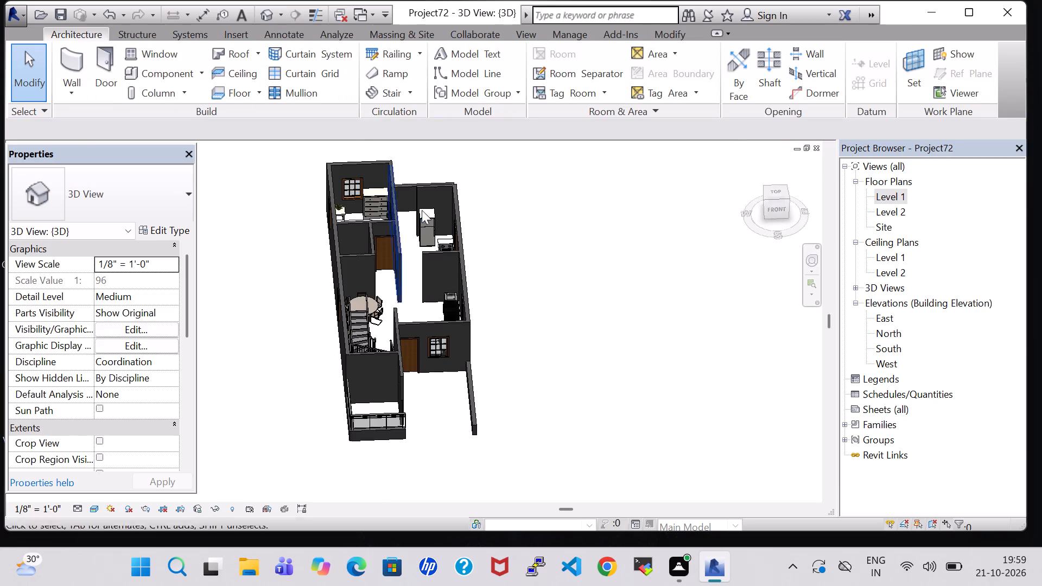
pyautogui.moveTo(430, 393); pyautogui.dragTo(406, 388, button='middle')
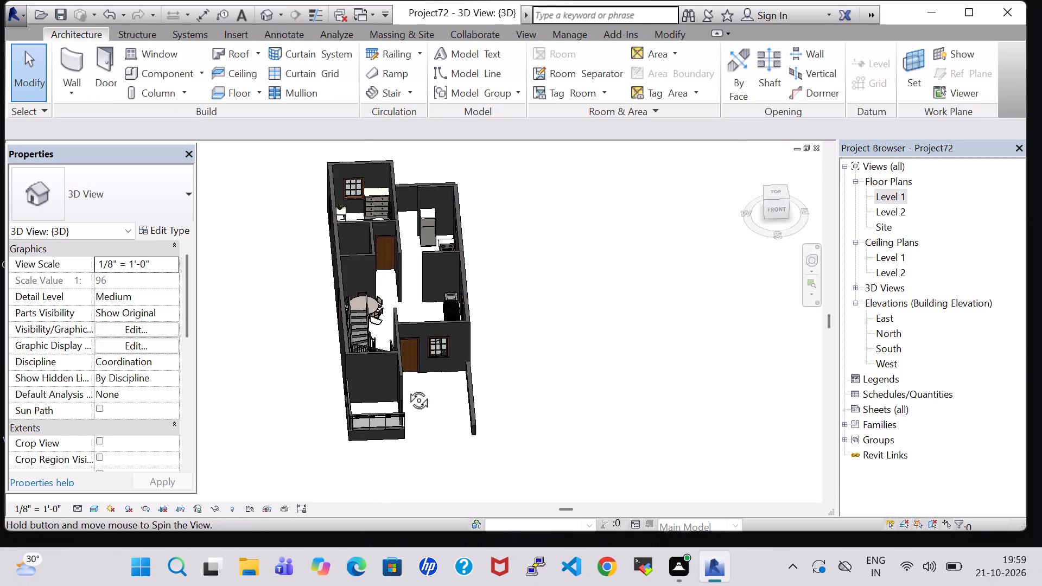
pyautogui.moveTo(406, 388); pyautogui.dragTo(351, 313, button='middle')
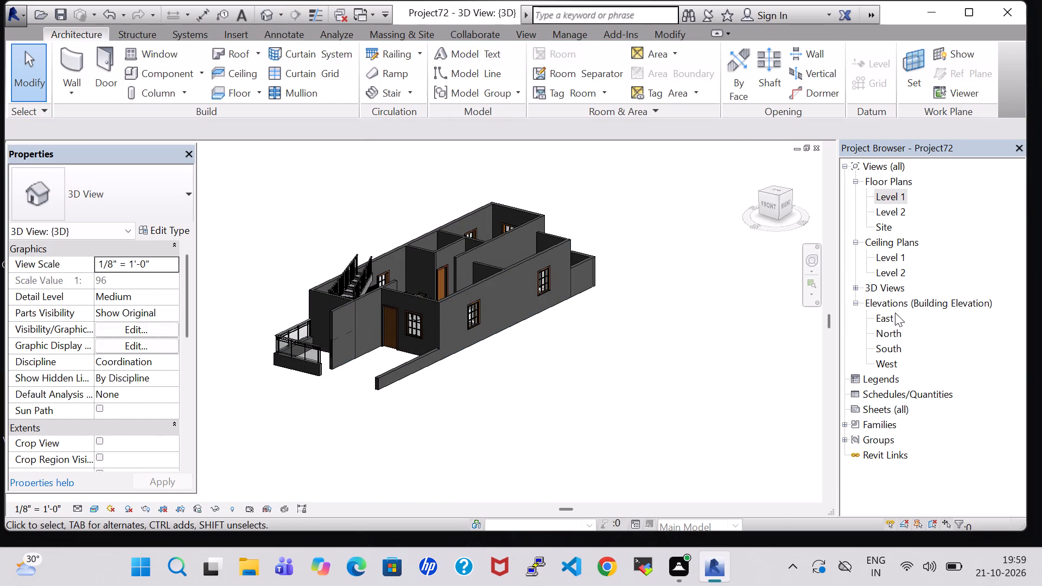
# Set the unconnected height of the wall segment under the new railing to 2' 0" and check it in 3D.
pyautogui.doubleClick(897, 194)
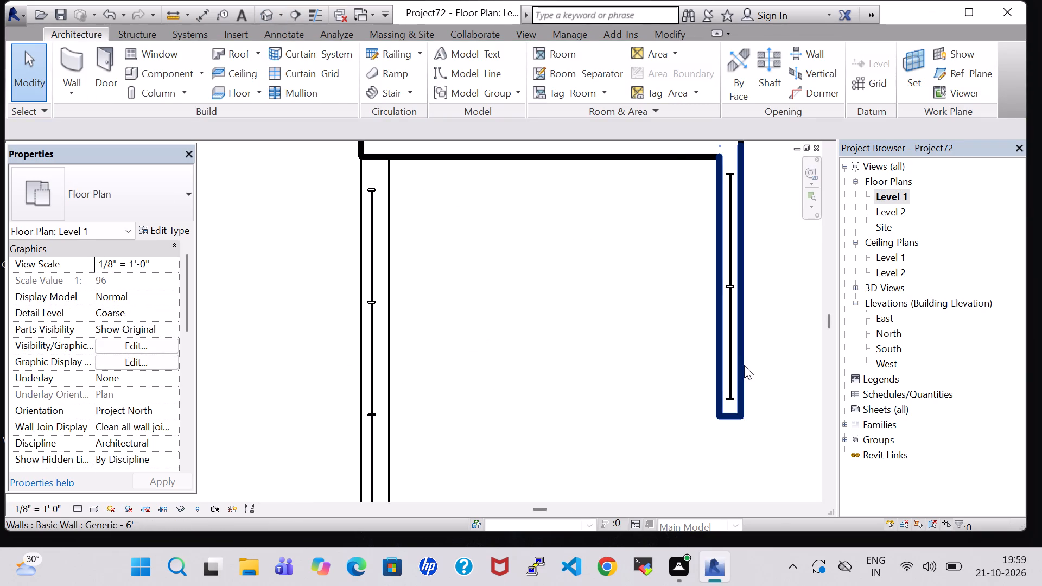
pyautogui.click(744, 365)
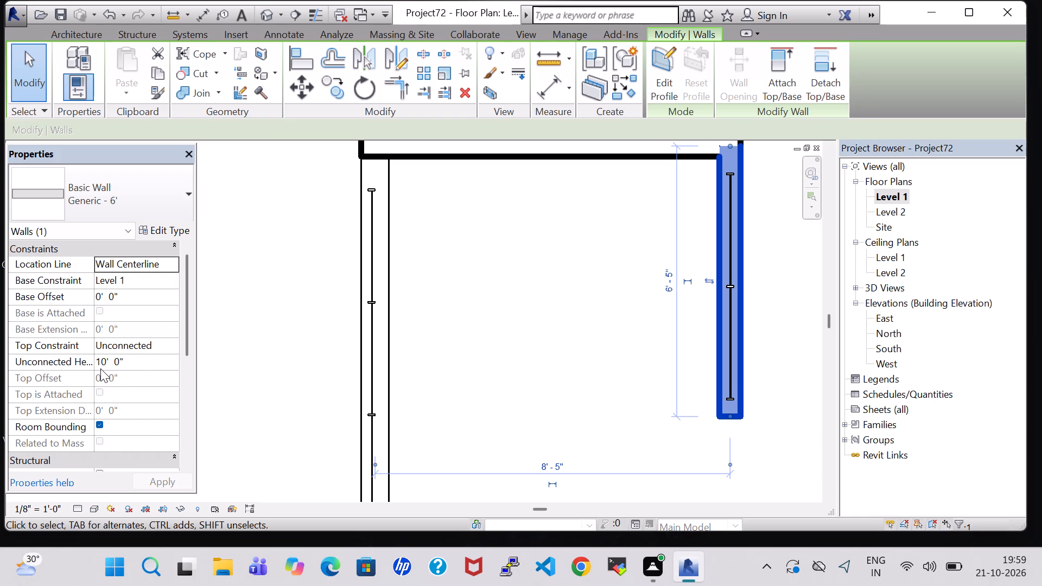
pyautogui.doubleClick(104, 365)
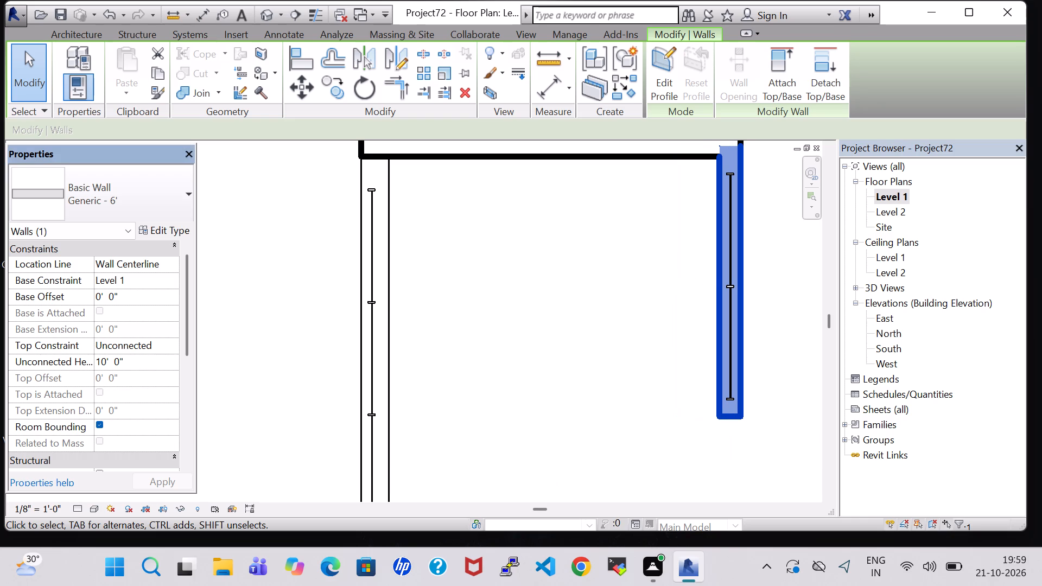
pyautogui.press('BackSpace')
pyautogui.press('BackSpace')
pyautogui.press('2')
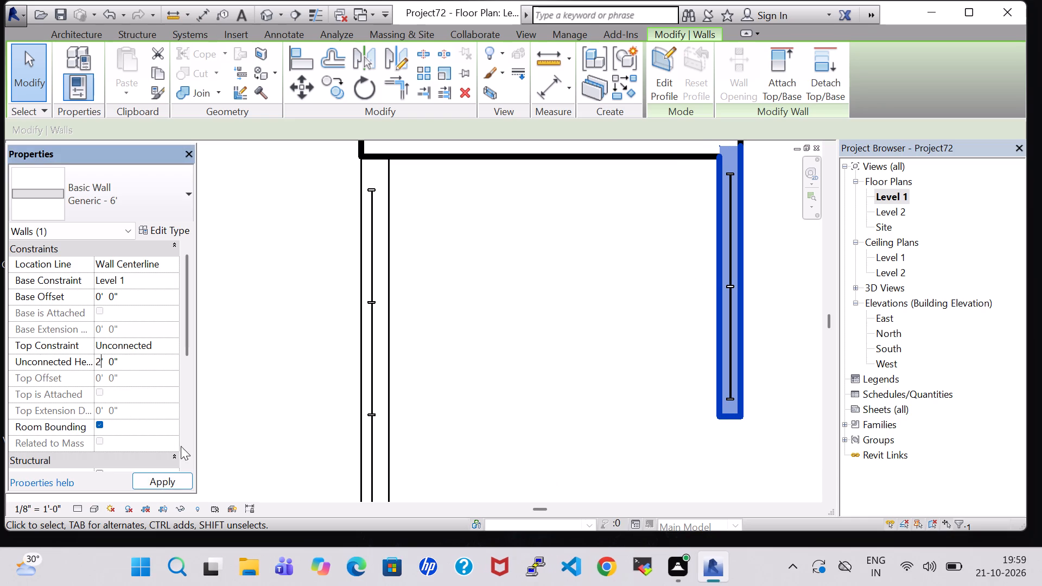
pyautogui.click(172, 479)
pyautogui.click(504, 381)
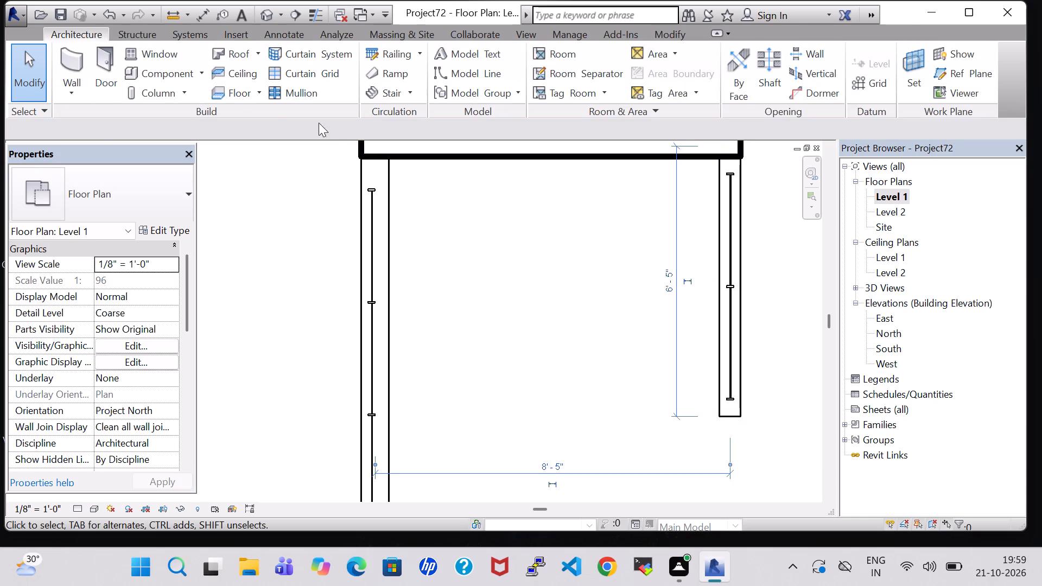
pyautogui.click(262, 17)
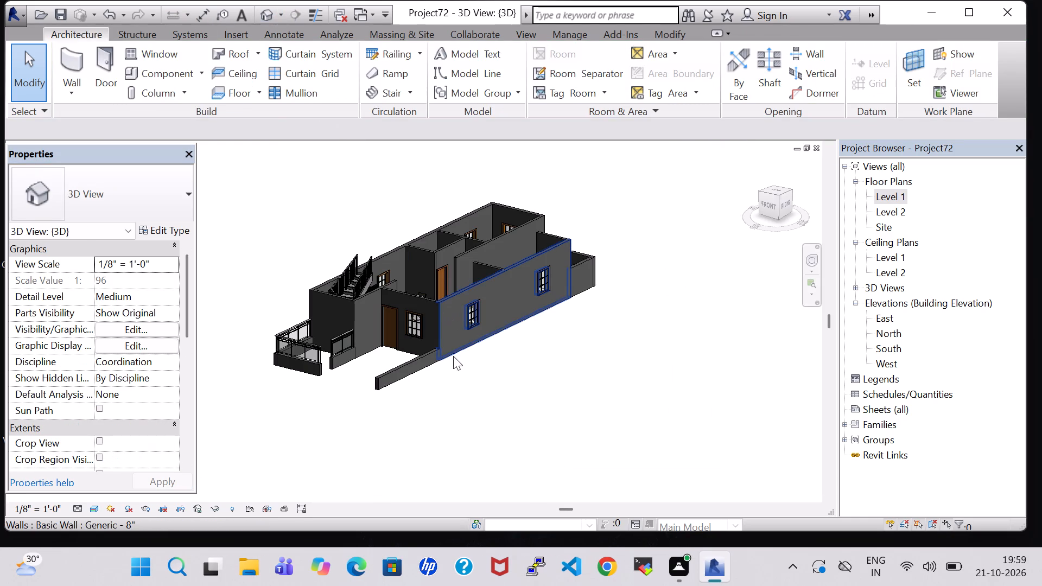
pyautogui.keyDown('shift'); pyautogui.moveTo(391, 349); pyautogui.dragTo(442, 347, button='middle'); pyautogui.keyUp('shift')
pyautogui.keyDown('shift'); pyautogui.scroll(6, 442, 347); pyautogui.keyUp('shift')
pyautogui.moveTo(376, 405); pyautogui.dragTo(428, 467, button='middle')
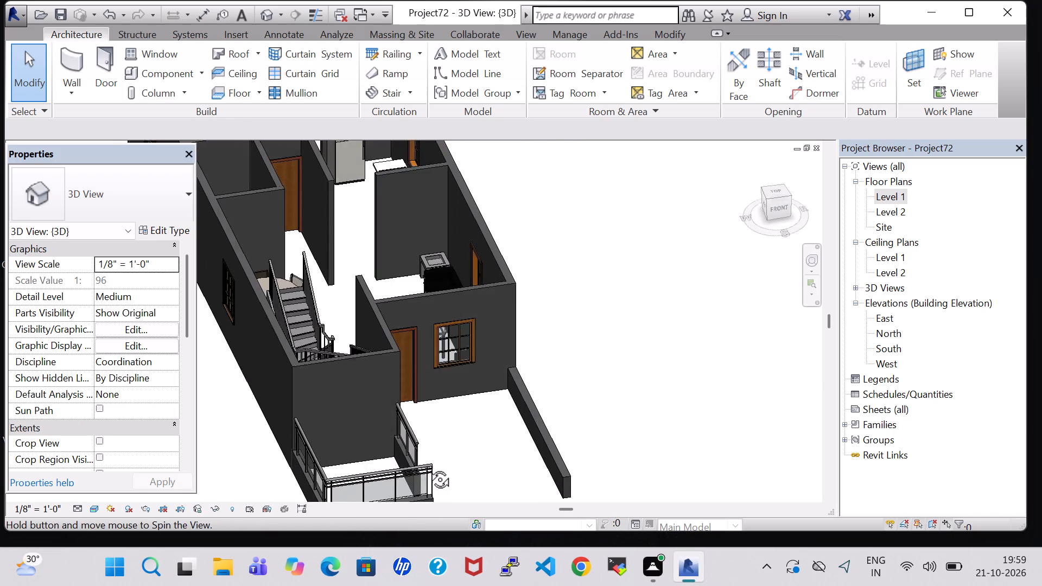
pyautogui.moveTo(428, 467); pyautogui.dragTo(361, 367, button='middle')
# In the Level 1 floor plan, nudge the winder stair two increments south within its enclosure.
pyautogui.doubleClick(899, 192)
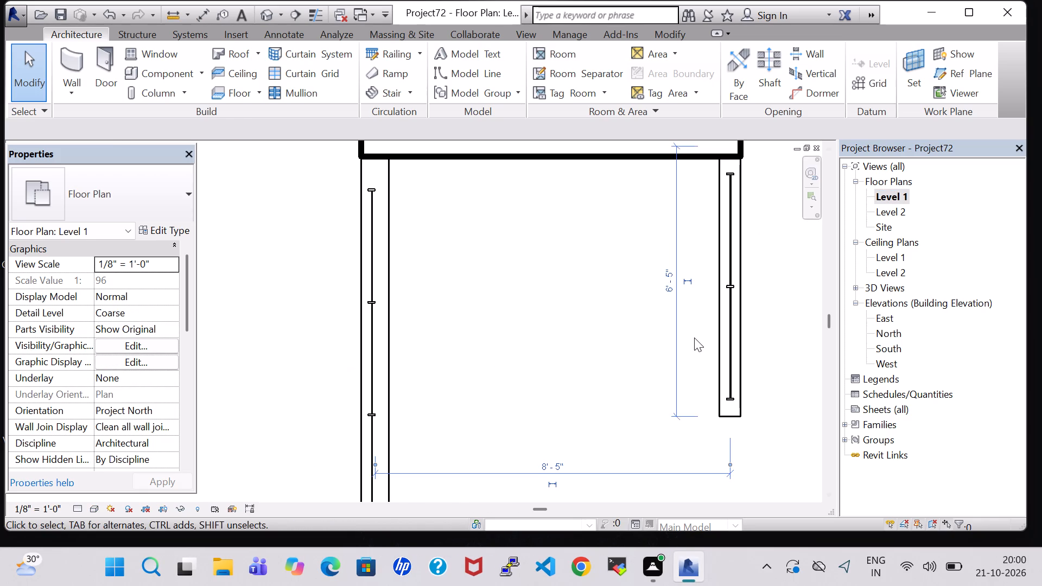
pyautogui.scroll(-5, 692, 330)
pyautogui.click(750, 312)
pyautogui.scroll(-3, 750, 312)
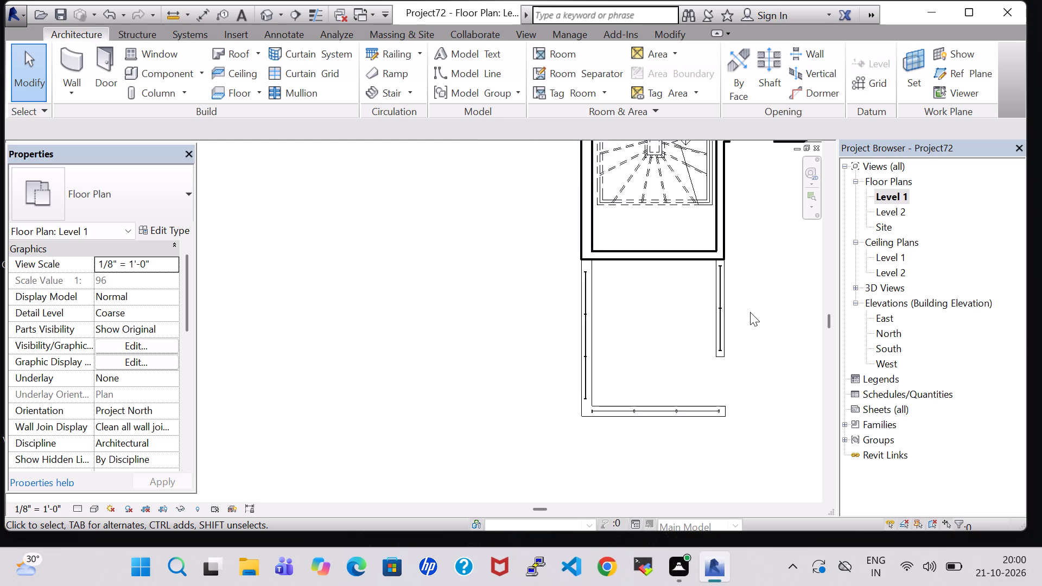
pyautogui.scroll(-1, 750, 312)
pyautogui.moveTo(750, 312); pyautogui.dragTo(631, 313, button='middle')
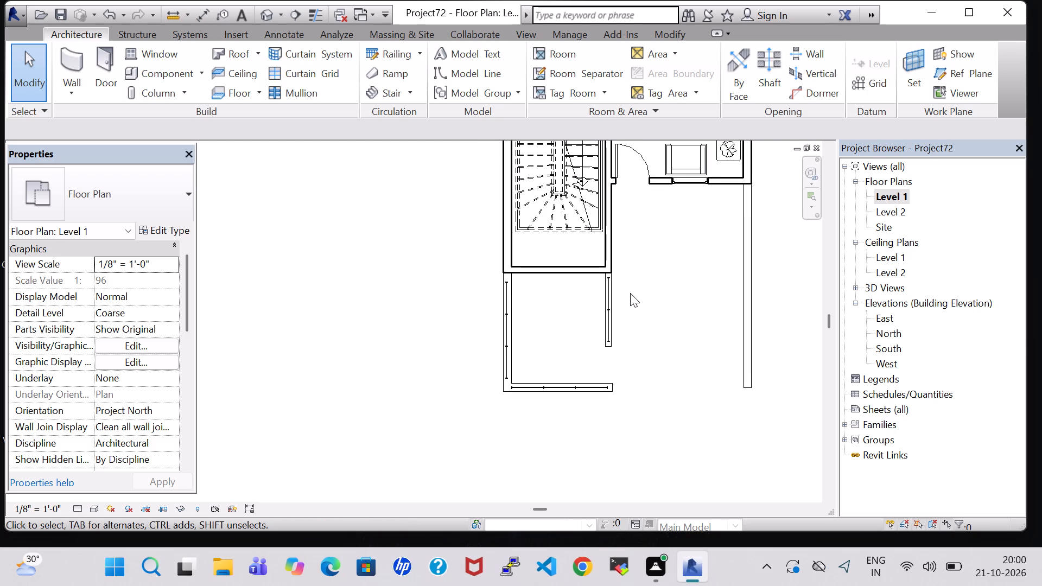
pyautogui.moveTo(658, 203); pyautogui.dragTo(657, 289, button='middle')
pyautogui.click(558, 290)
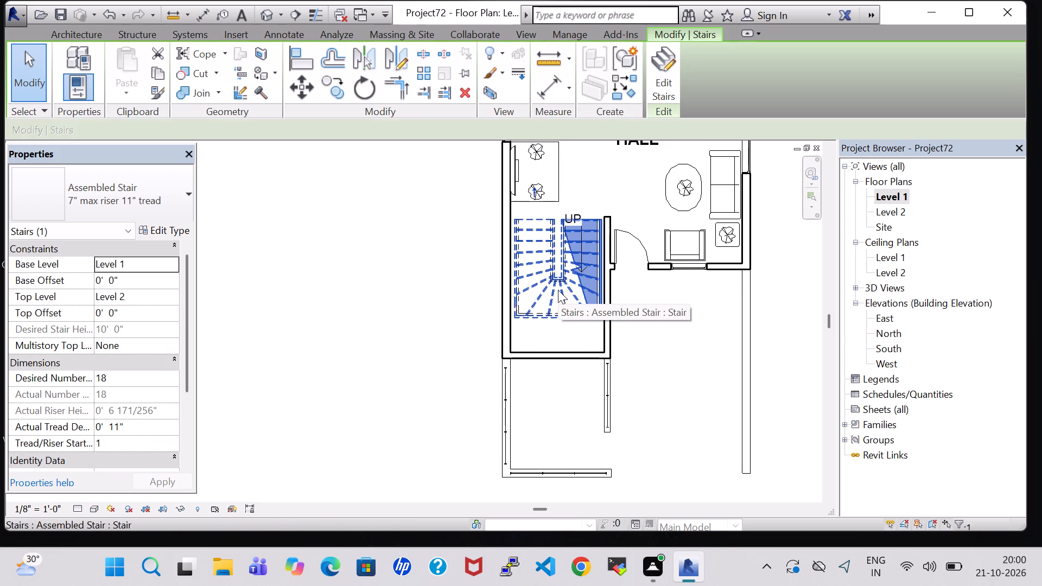
pyautogui.press('Down')
pyautogui.press('Down')
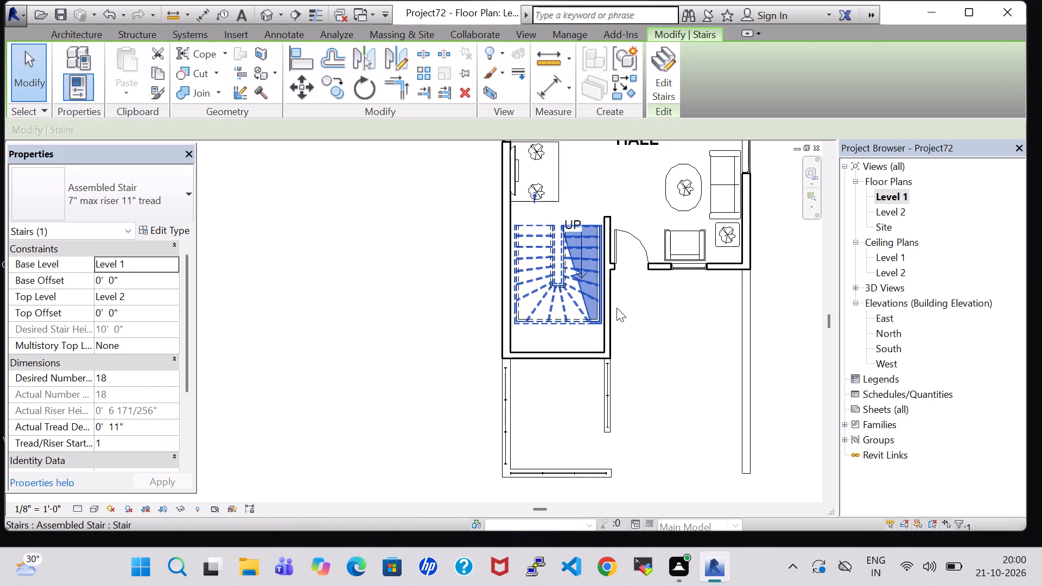
pyautogui.click(639, 309)
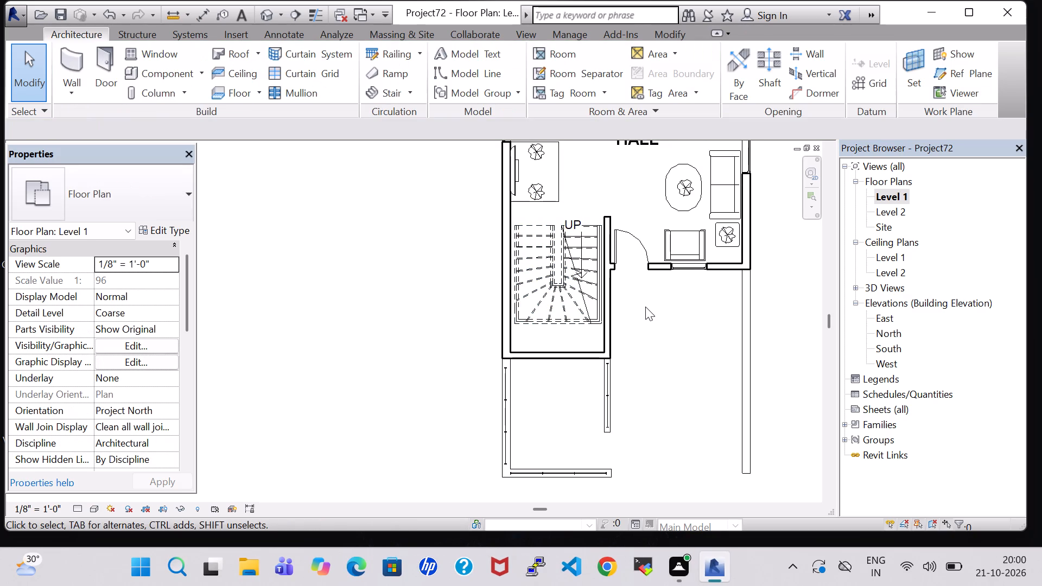
# Create a toposurface at 0' 0" elevation from four corner points around the railed yard south of the stair enclosure.
pyautogui.moveTo(658, 375); pyautogui.dragTo(637, 298, button='middle')
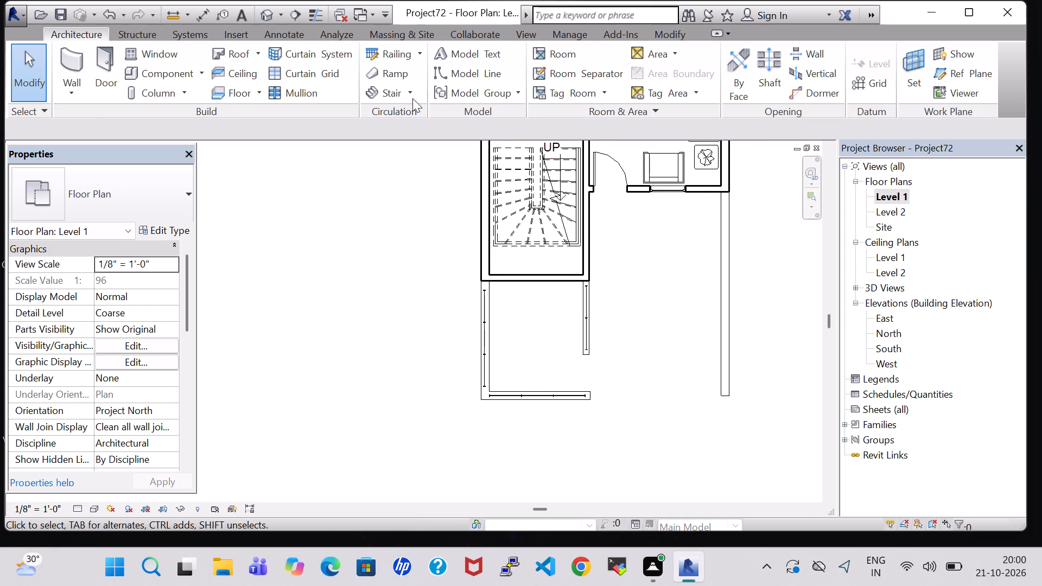
pyautogui.click(406, 33)
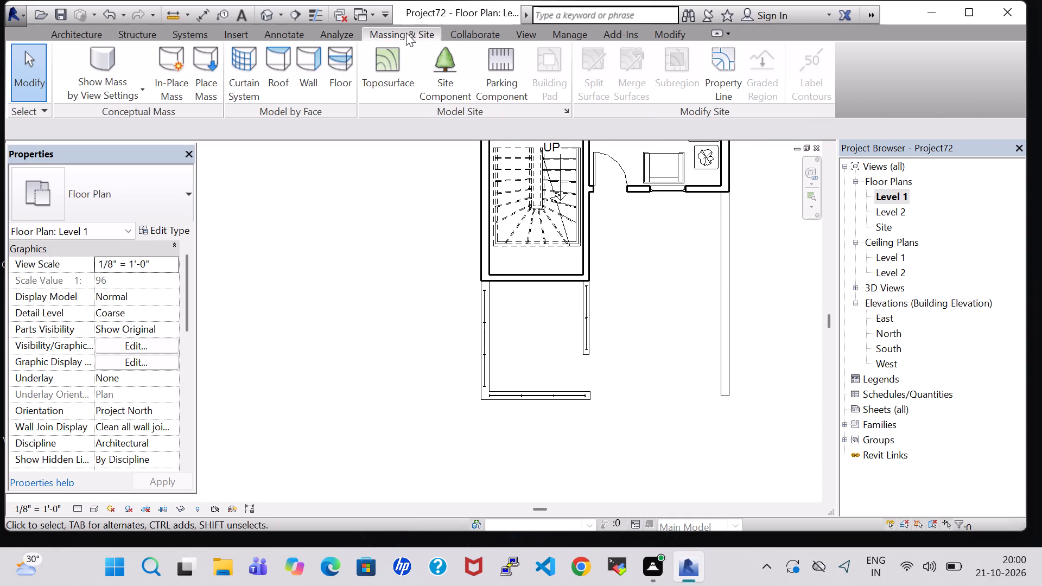
pyautogui.click(399, 71)
pyautogui.click(697, 84)
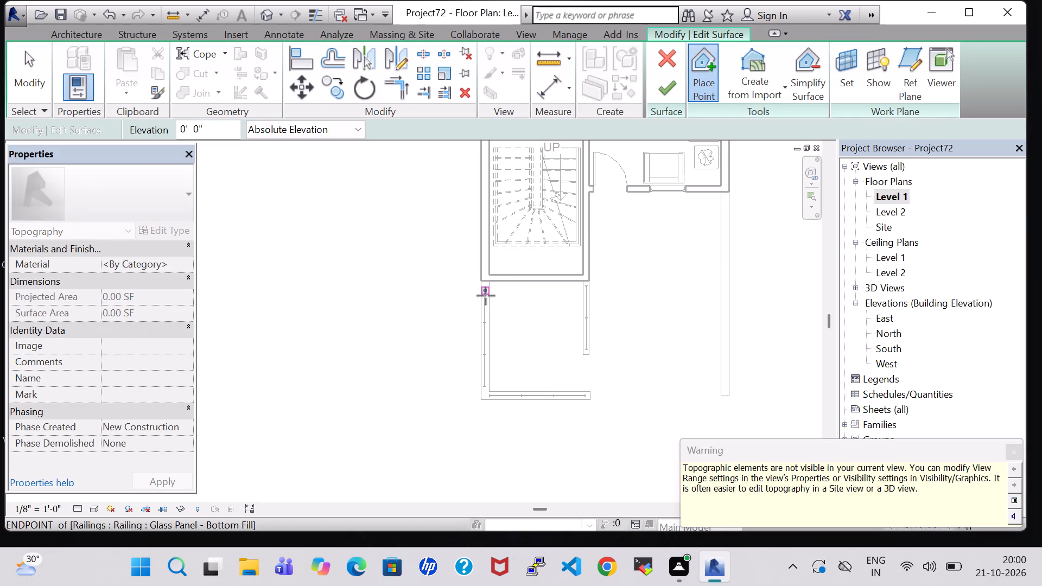
pyautogui.click(480, 283)
pyautogui.click(481, 399)
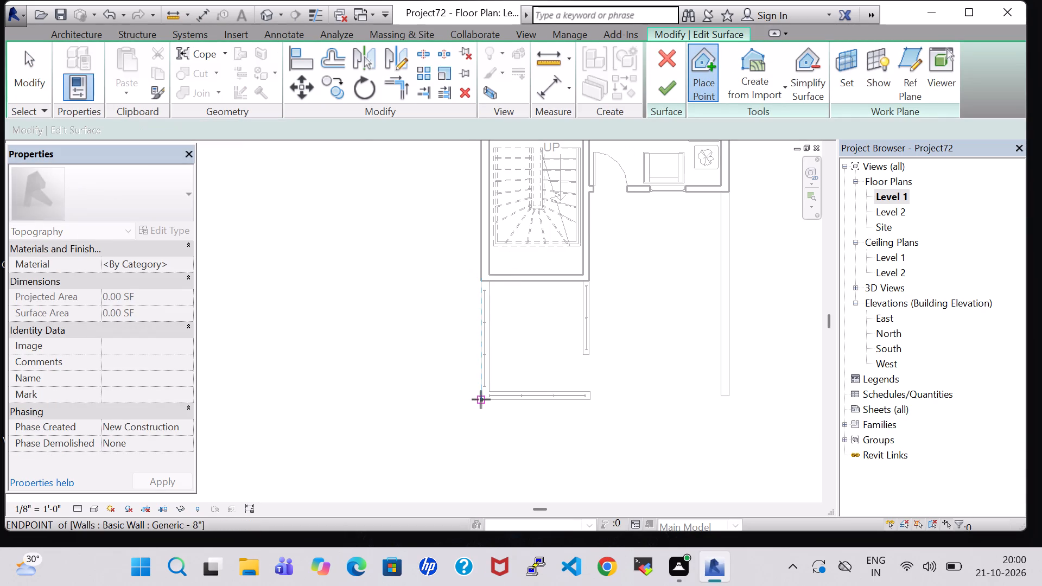
pyautogui.click(589, 403)
pyautogui.click(588, 279)
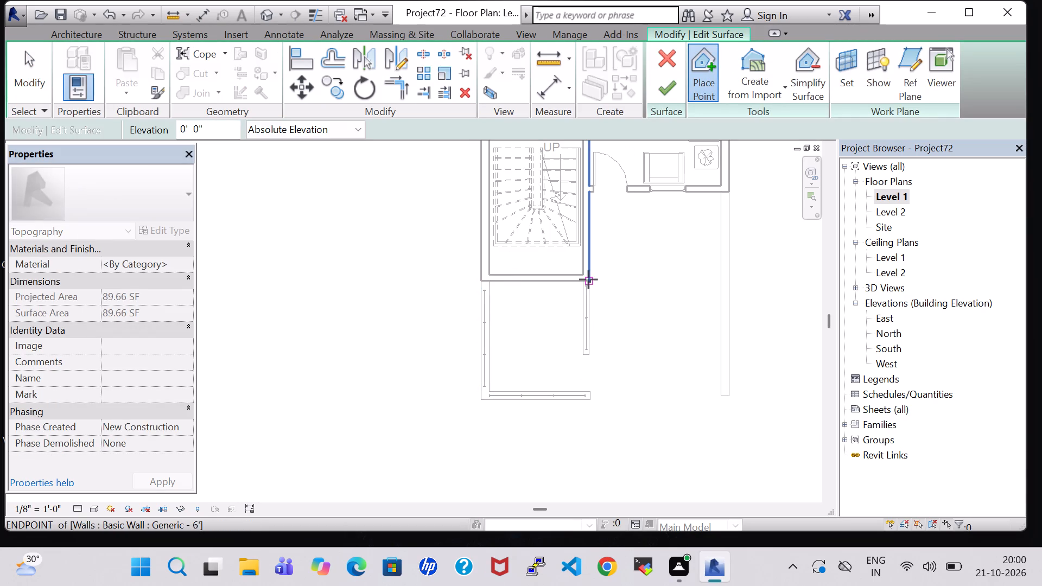
pyautogui.click(666, 93)
# Create a toposurface at 0' 0" elevation from four corner points across the open yard south of the entrance door and window, and check it in 3D.
pyautogui.click(390, 82)
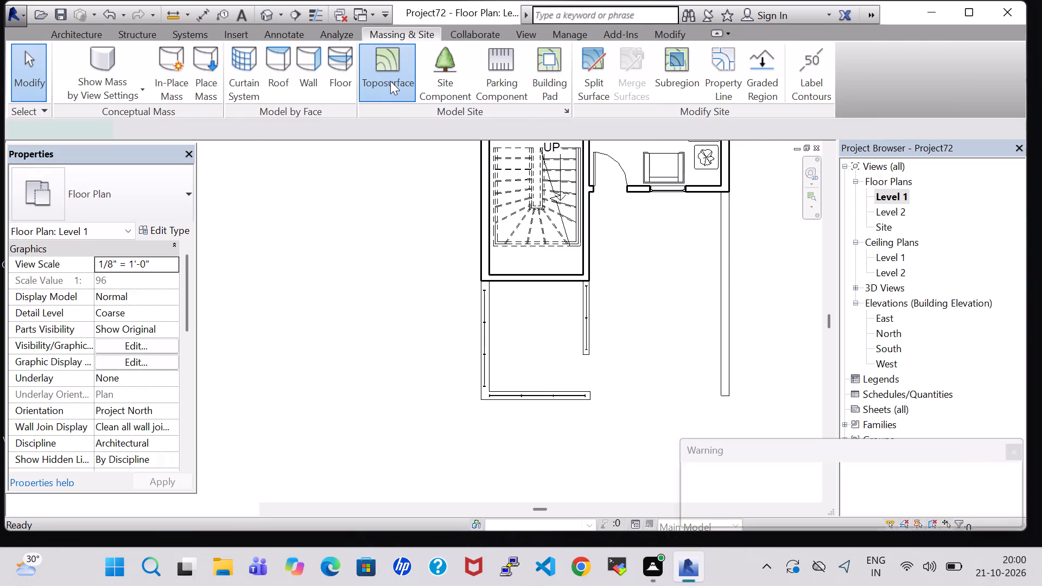
pyautogui.click(698, 84)
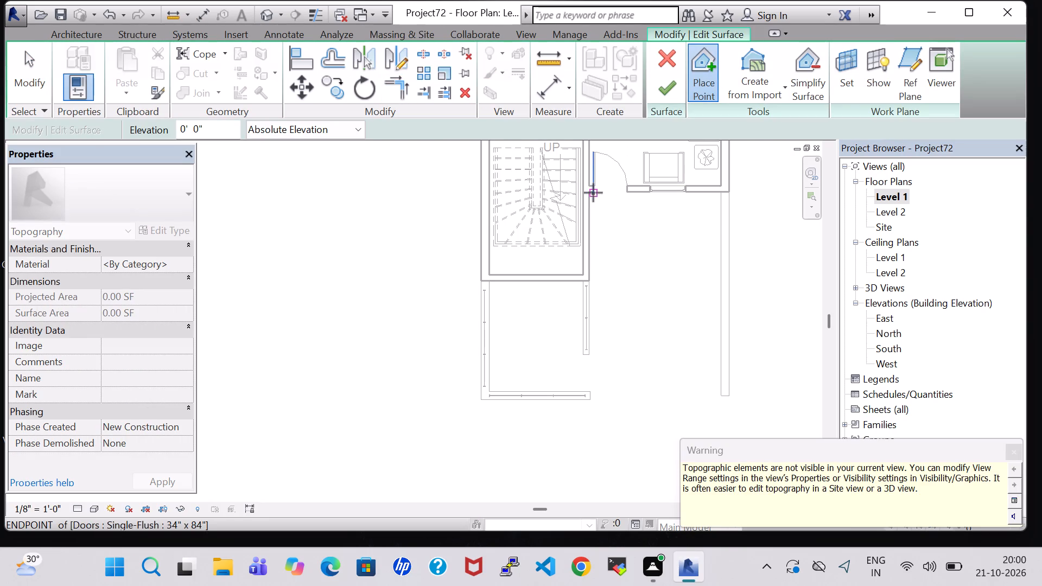
pyautogui.scroll(6, 589, 193)
pyautogui.click(589, 193)
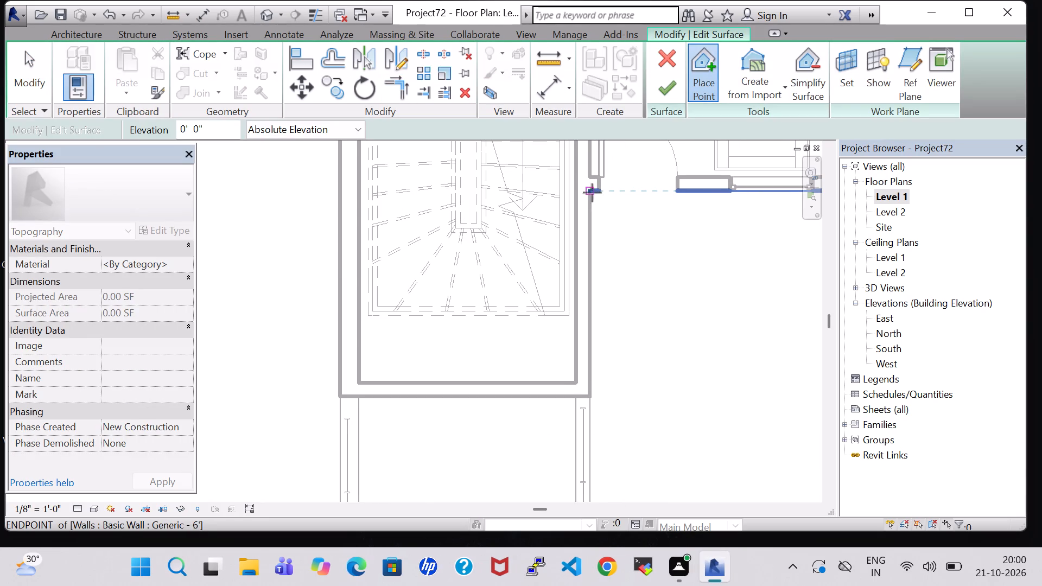
pyautogui.moveTo(643, 204); pyautogui.dragTo(479, 226, button='middle')
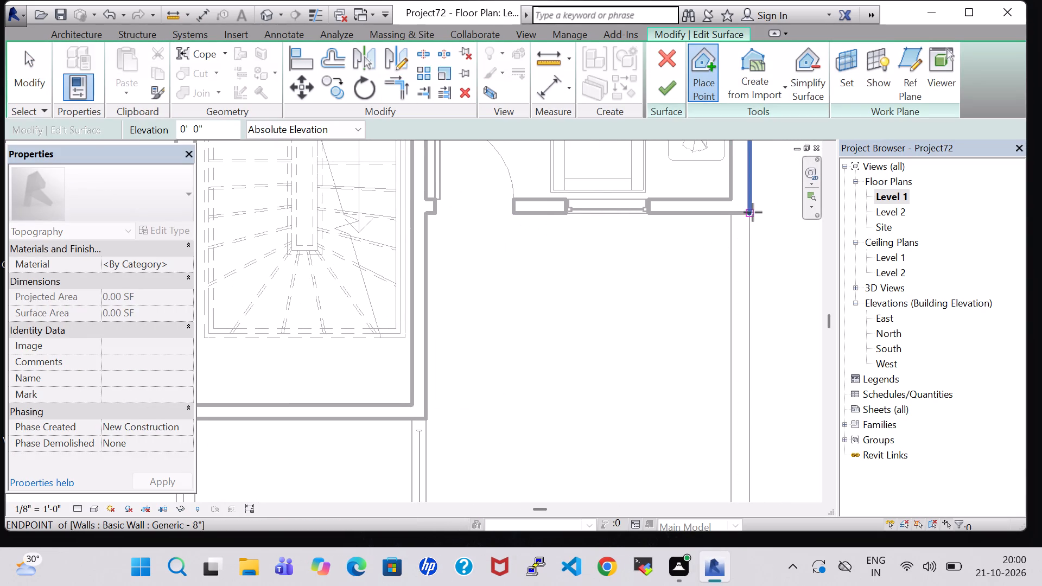
pyautogui.click(748, 213)
pyautogui.moveTo(669, 399); pyautogui.dragTo(668, 399, button='middle')
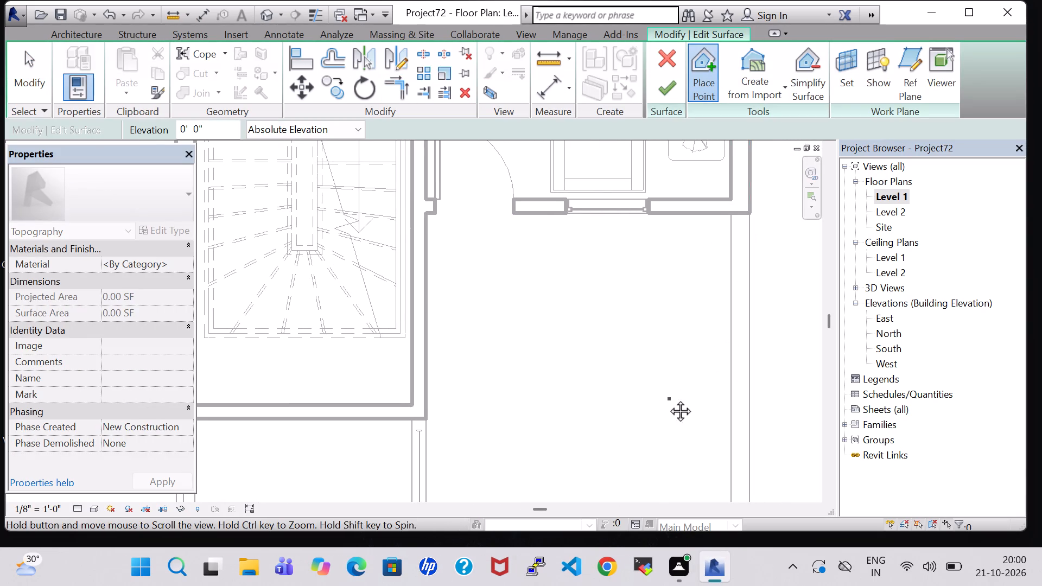
pyautogui.moveTo(668, 399); pyautogui.dragTo(655, 209, button='middle')
pyautogui.moveTo(666, 383); pyautogui.dragTo(666, 172, button='middle')
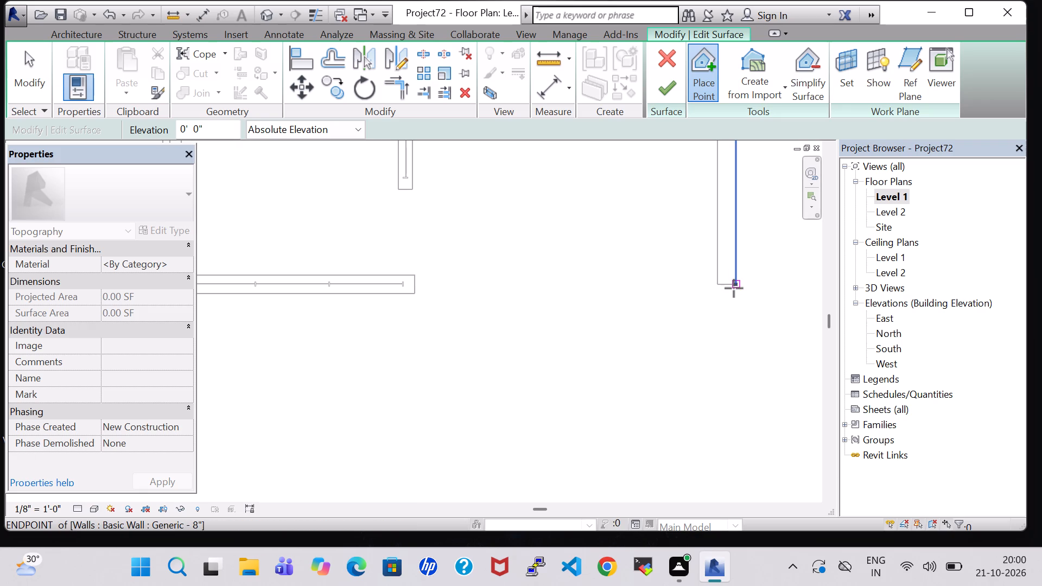
pyautogui.click(737, 285)
pyautogui.click(417, 295)
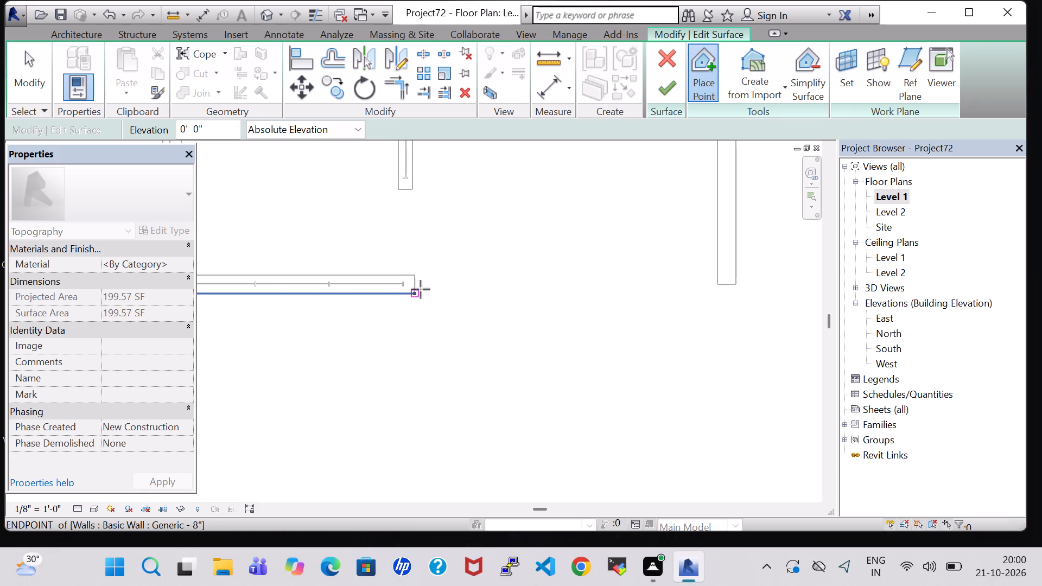
pyautogui.click(674, 87)
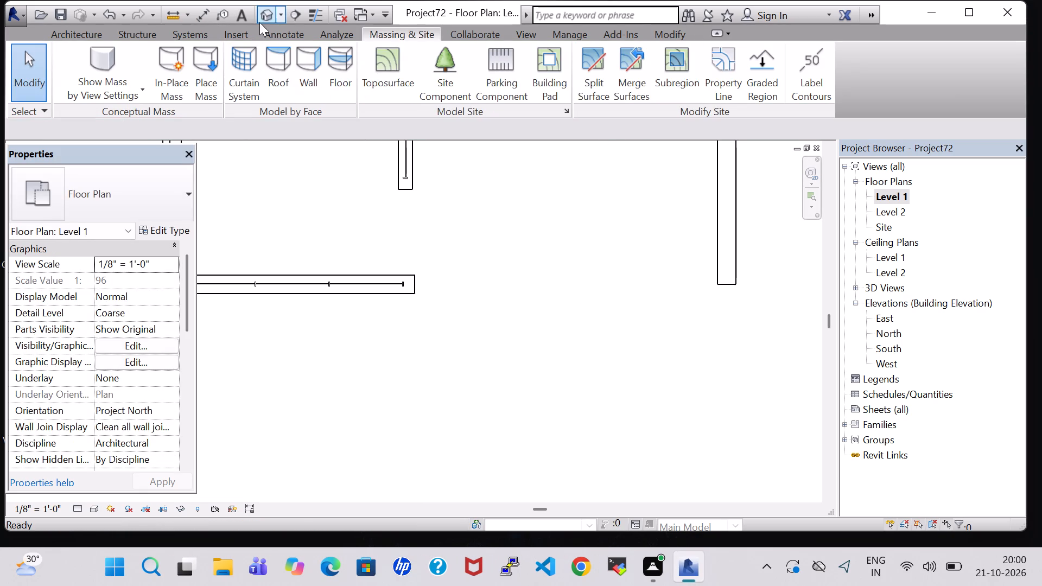
pyautogui.click(263, 22)
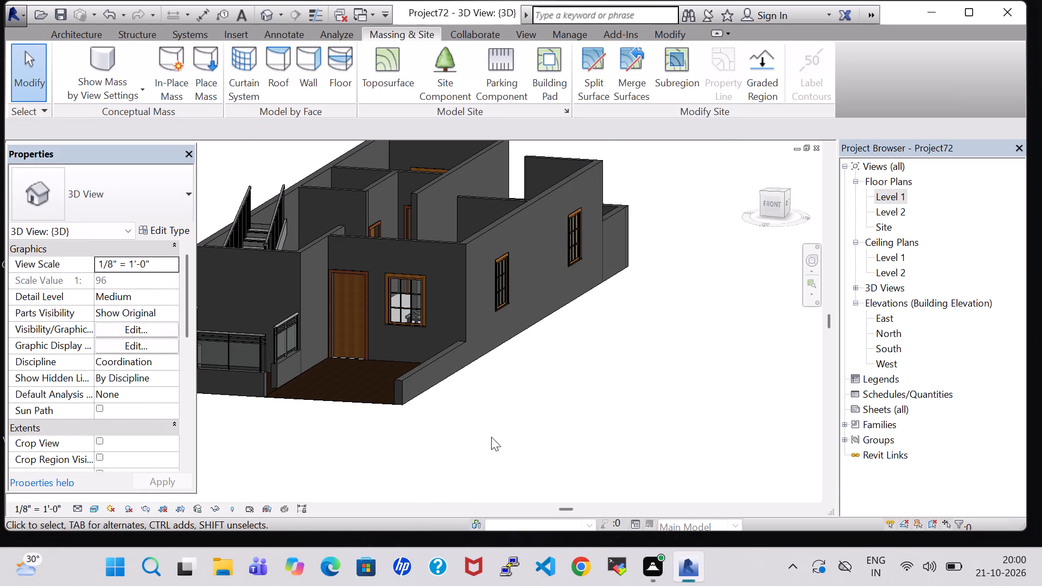
pyautogui.moveTo(541, 401); pyautogui.dragTo(571, 463, button='middle')
pyautogui.keyDown('shift'); pyautogui.moveTo(550, 425); pyautogui.dragTo(554, 428, button='middle'); pyautogui.keyUp('shift')
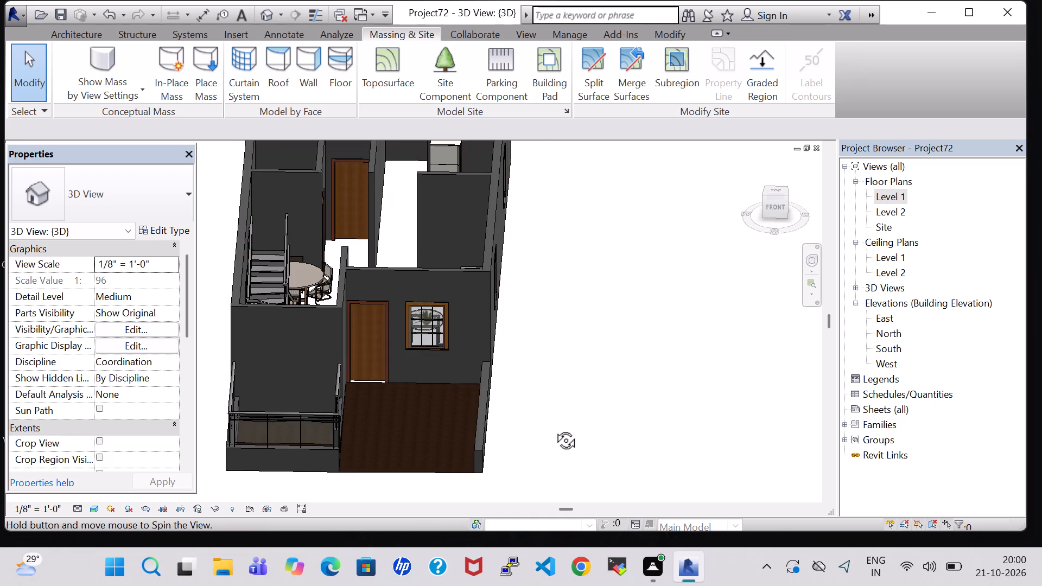
pyautogui.keyDown('shift'); pyautogui.moveTo(554, 428); pyautogui.dragTo(567, 463, button='middle'); pyautogui.keyUp('shift')
# Edit the entrance yard toposurface in 3D, adding a point at 0' 0" elevation at the wall corner beside the entrance door.
pyautogui.doubleClick(882, 193)
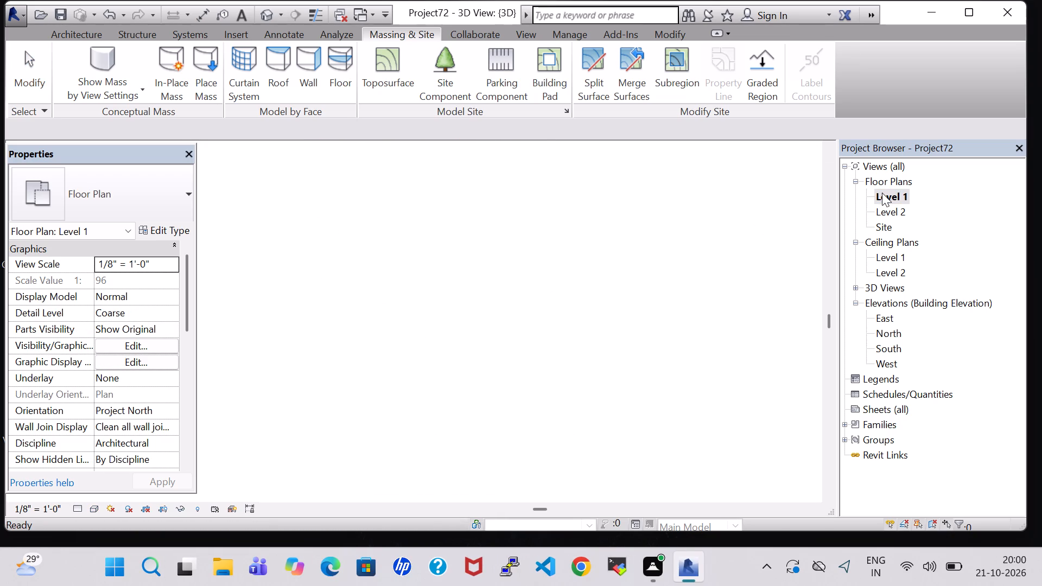
pyautogui.scroll(-8, 630, 300)
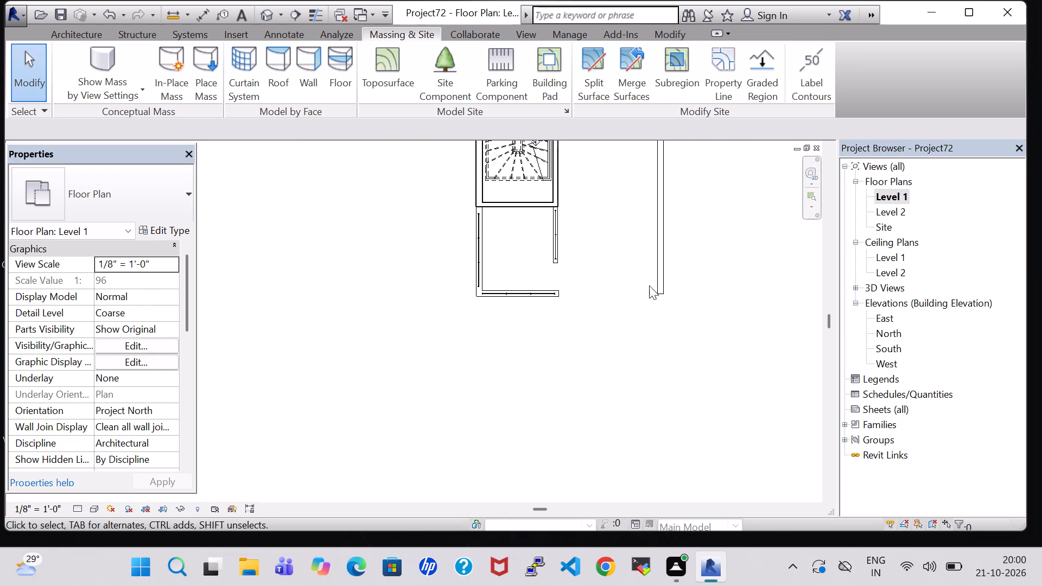
pyautogui.click(260, 21)
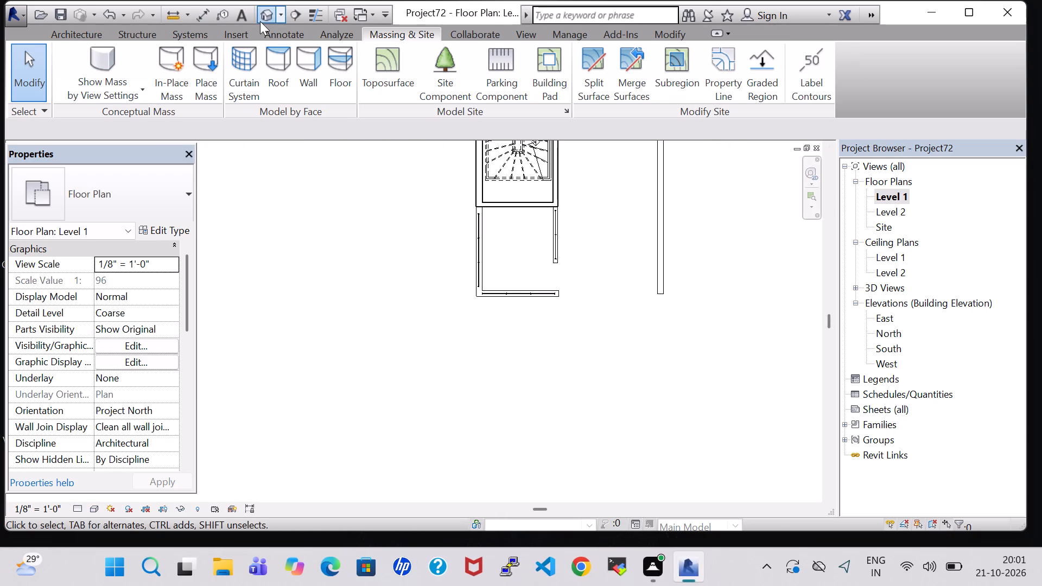
pyautogui.click(425, 400)
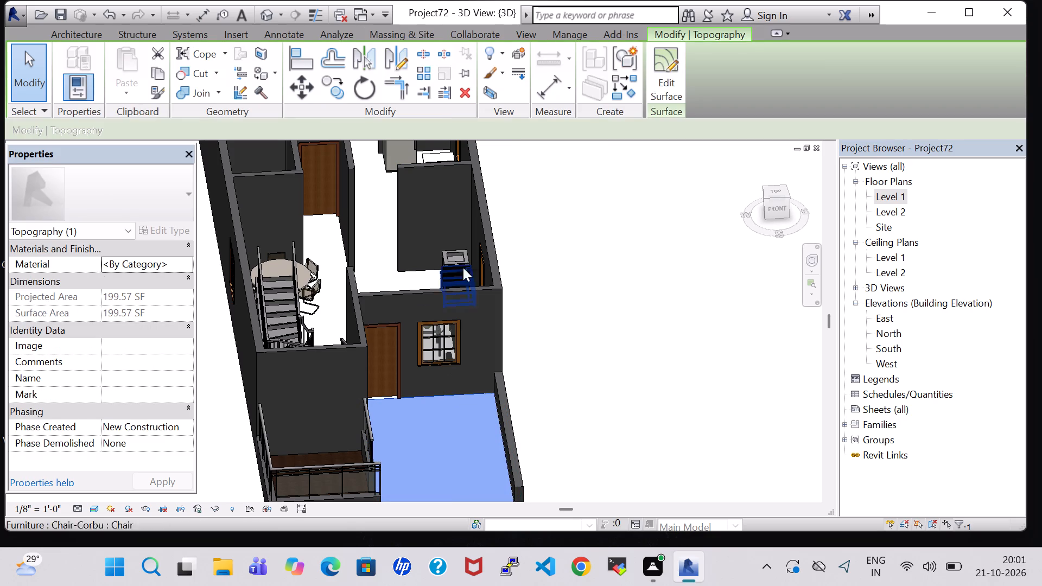
pyautogui.click(665, 90)
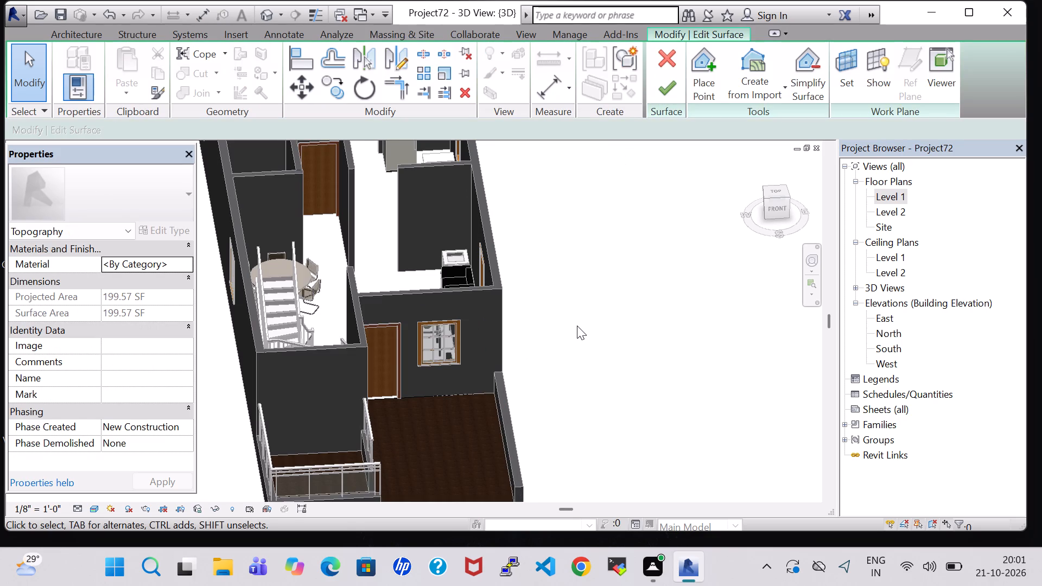
pyautogui.keyDown('shift'); pyautogui.moveTo(577, 326); pyautogui.dragTo(518, 336, button='middle'); pyautogui.keyUp('shift')
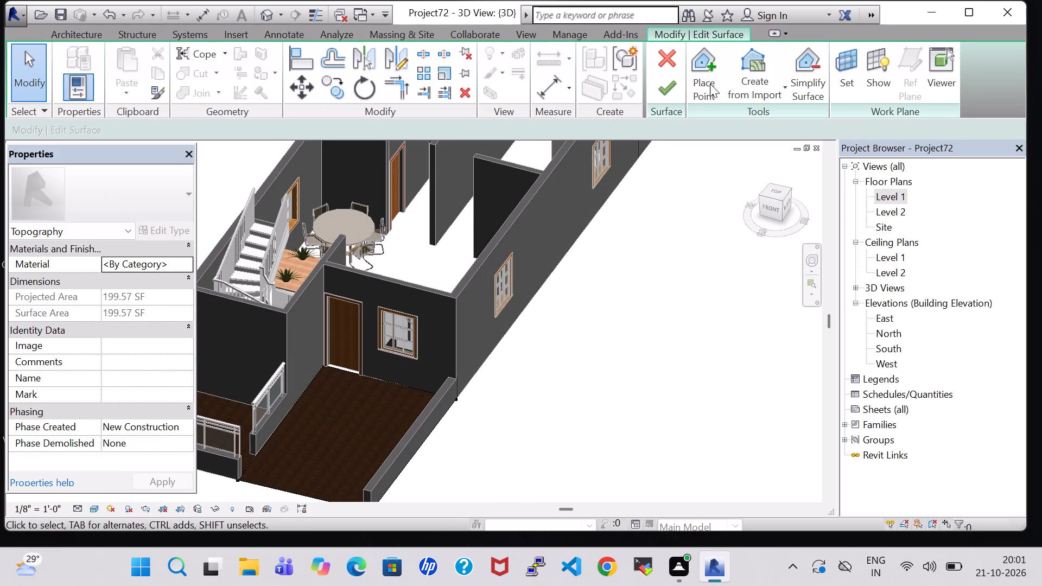
pyautogui.click(710, 84)
pyautogui.scroll(5, 277, 461)
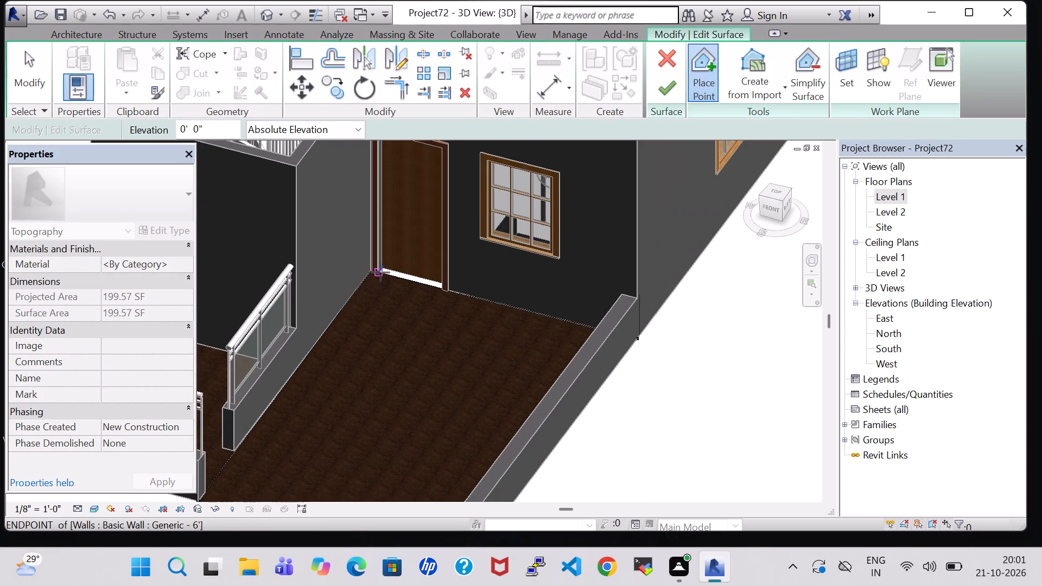
pyautogui.click(382, 267)
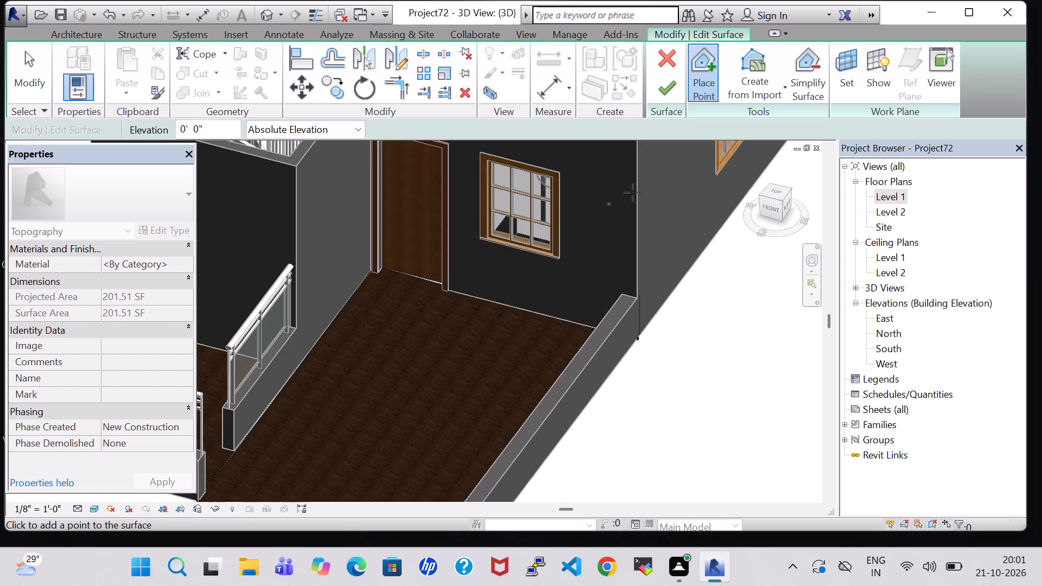
pyautogui.click(676, 82)
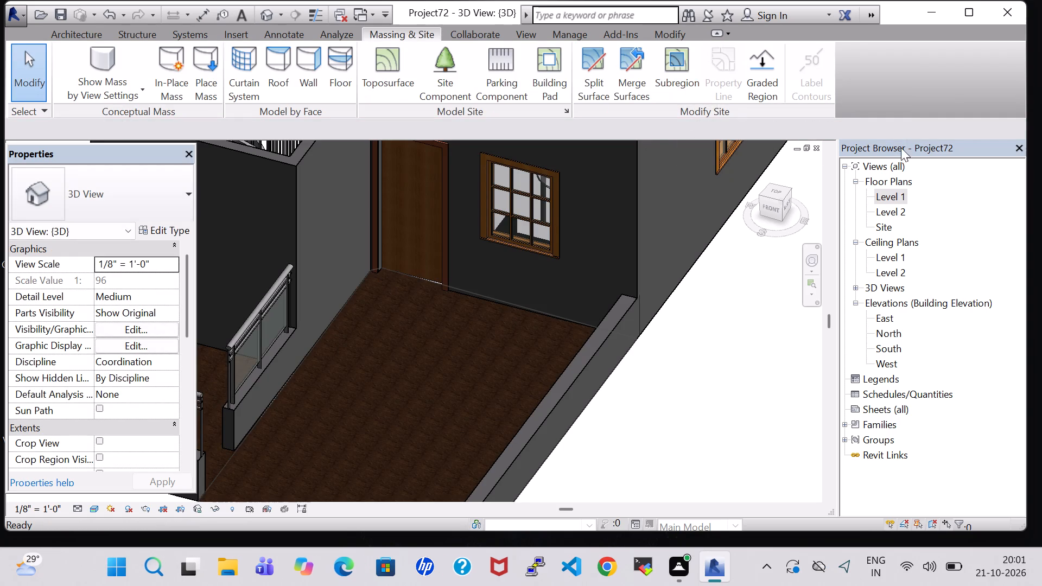
# Open the Level 1 floor plan at the front yard and winder stair area.
pyautogui.doubleClick(891, 203)
pyautogui.scroll(-1, 599, 269)
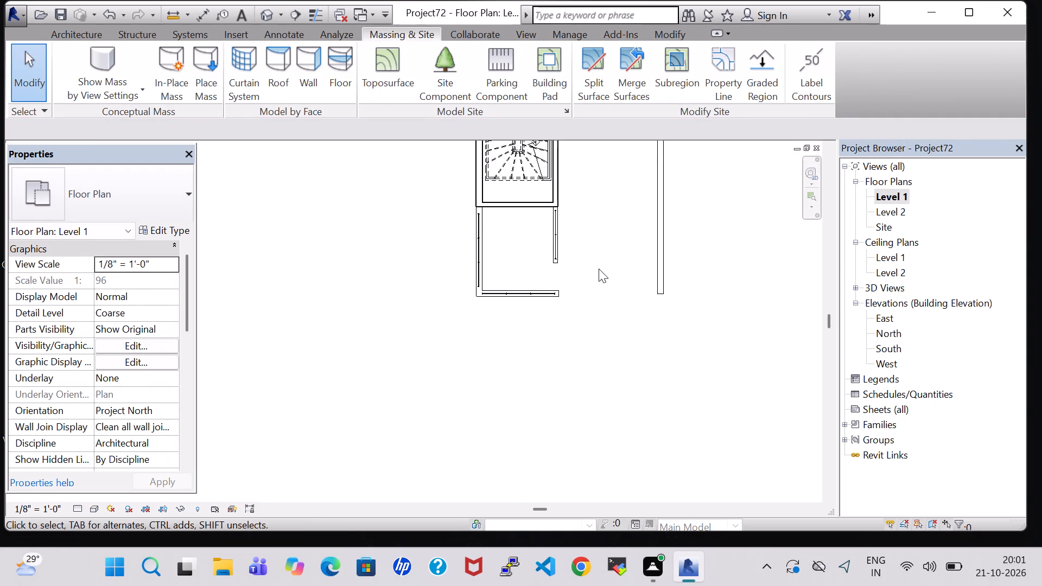
pyautogui.middleClick(587, 380)
pyautogui.scroll(2, 583, 371)
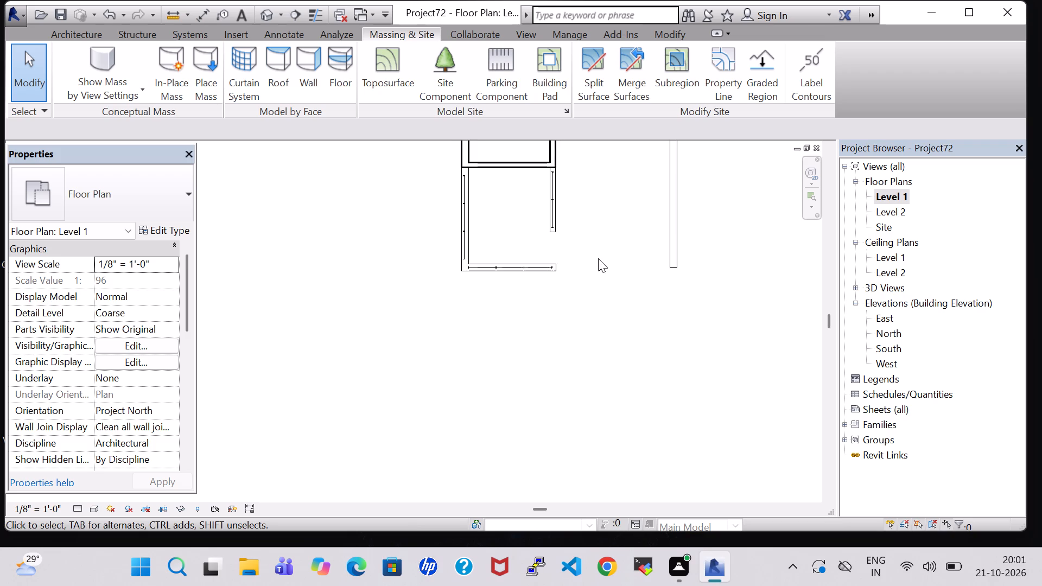
pyautogui.moveTo(598, 258); pyautogui.dragTo(583, 362, button='middle')
pyautogui.scroll(1, 589, 341)
pyautogui.scroll(-1, 589, 346)
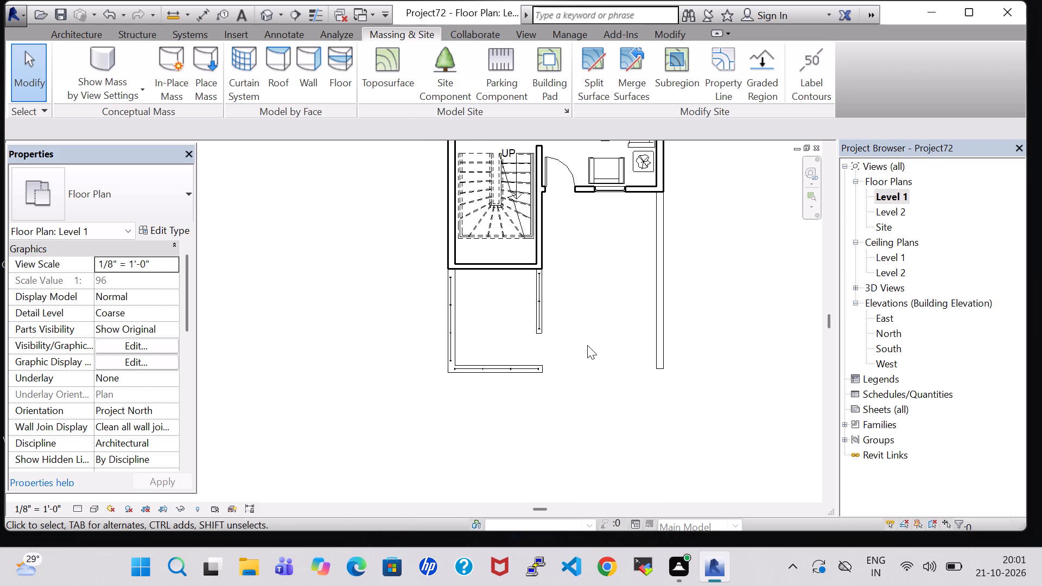
pyautogui.scroll(-2, 587, 345)
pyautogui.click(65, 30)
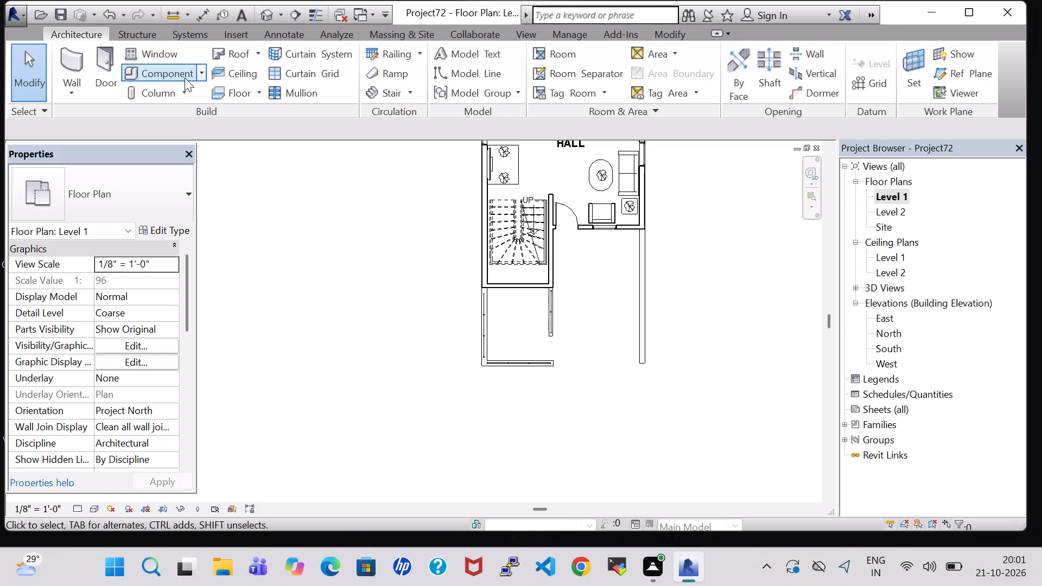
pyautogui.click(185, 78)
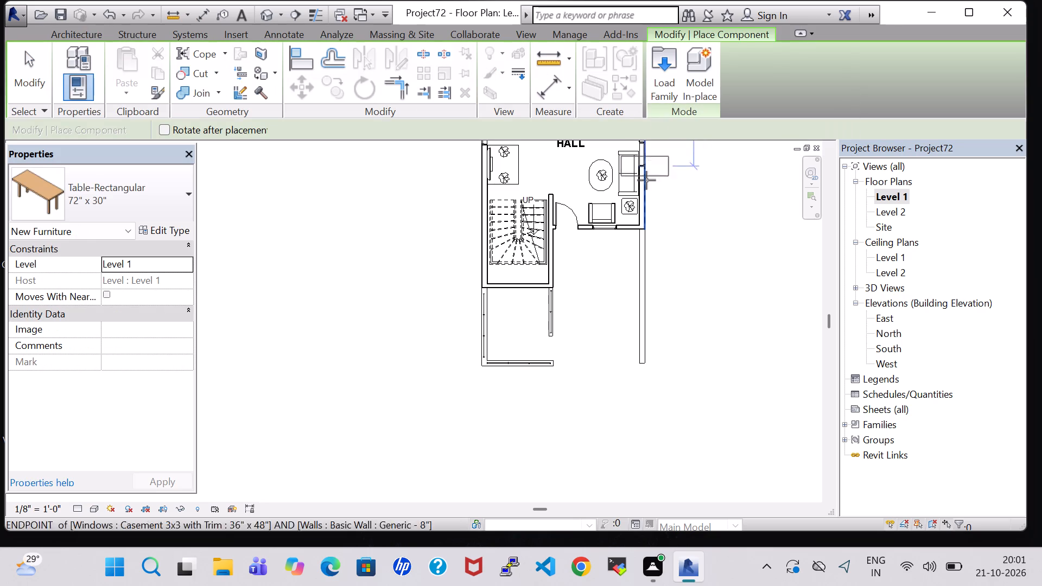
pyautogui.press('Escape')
# Place an RPC Plant - Tropical Agave - 1.5', similar to the hall table's plant, near the southwest corner of the railed yard.
pyautogui.click(606, 175)
pyautogui.rightClick(606, 175)
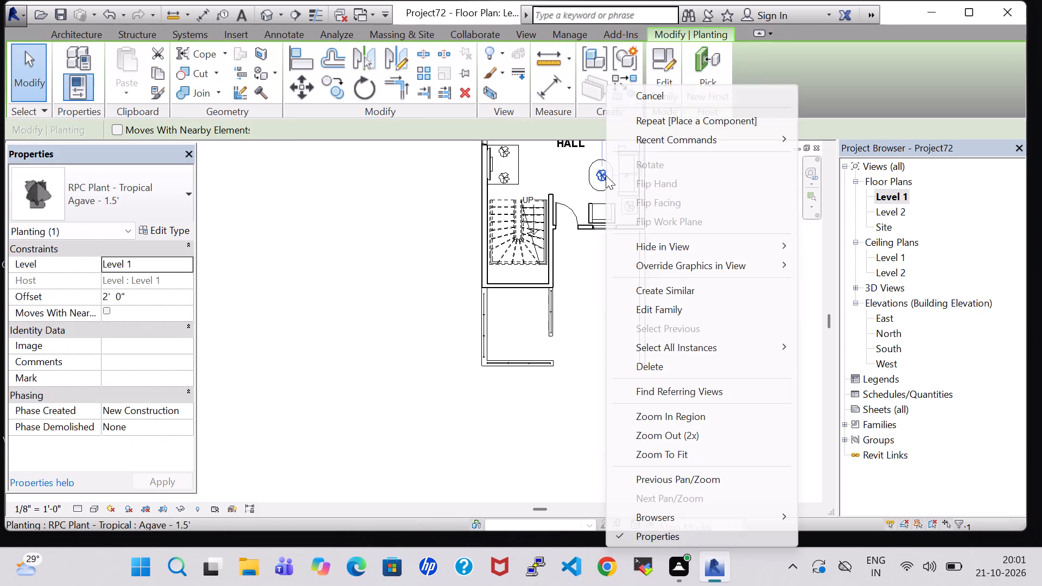
pyautogui.click(677, 291)
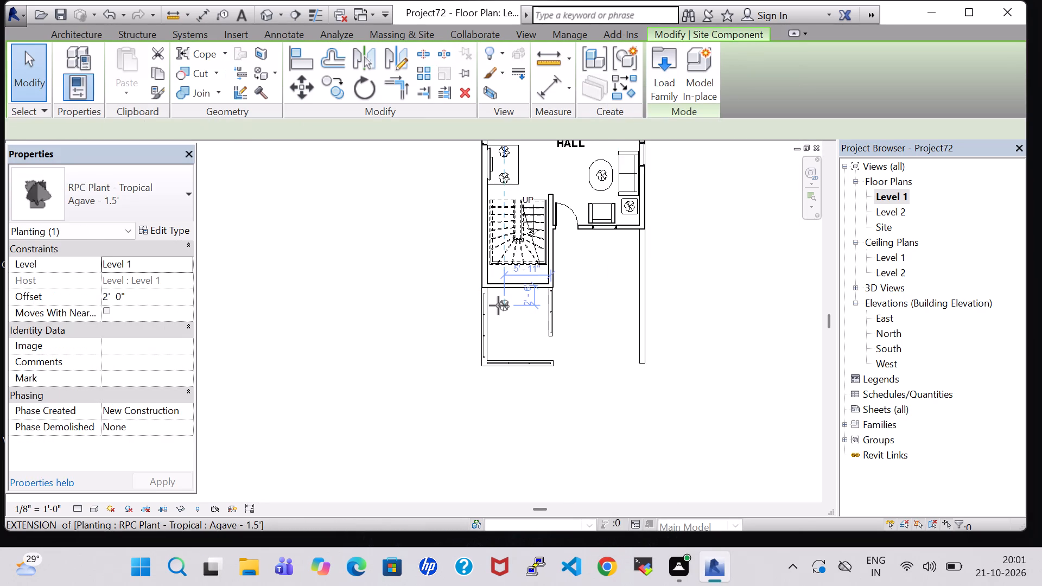
pyautogui.click(494, 346)
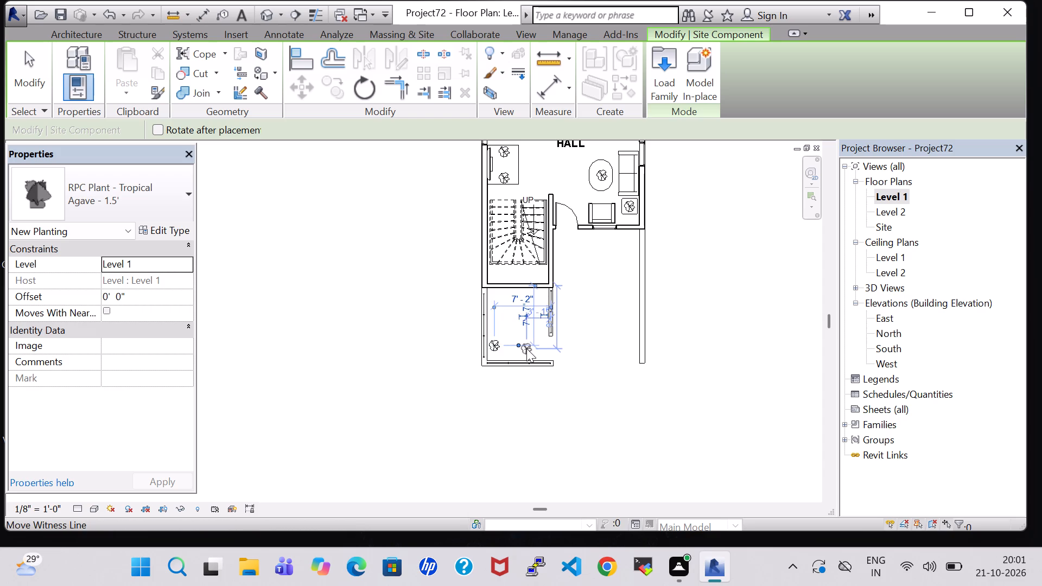
pyautogui.click(526, 348)
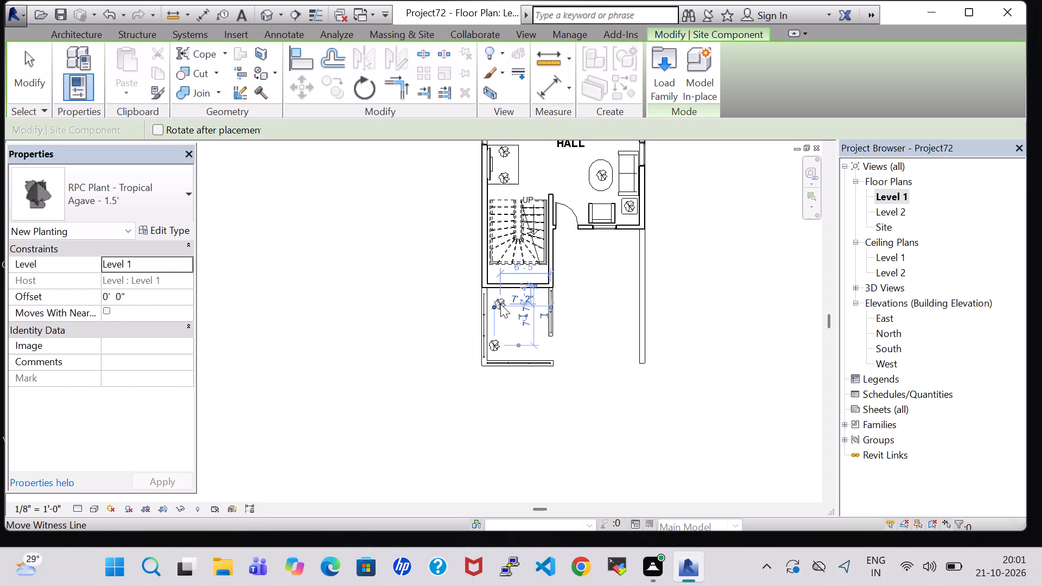
pyautogui.press('Escape')
pyautogui.press('Escape')
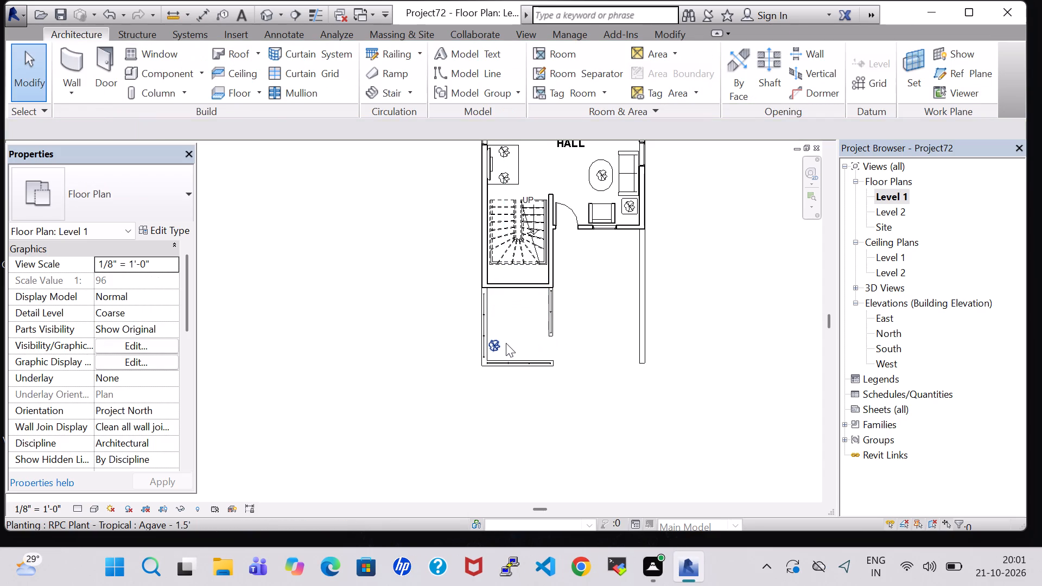
# Change the railed yard's plant to Crane Lily - 3' and nudge it two increments east and one south.
pyautogui.click(499, 343)
pyautogui.click(169, 215)
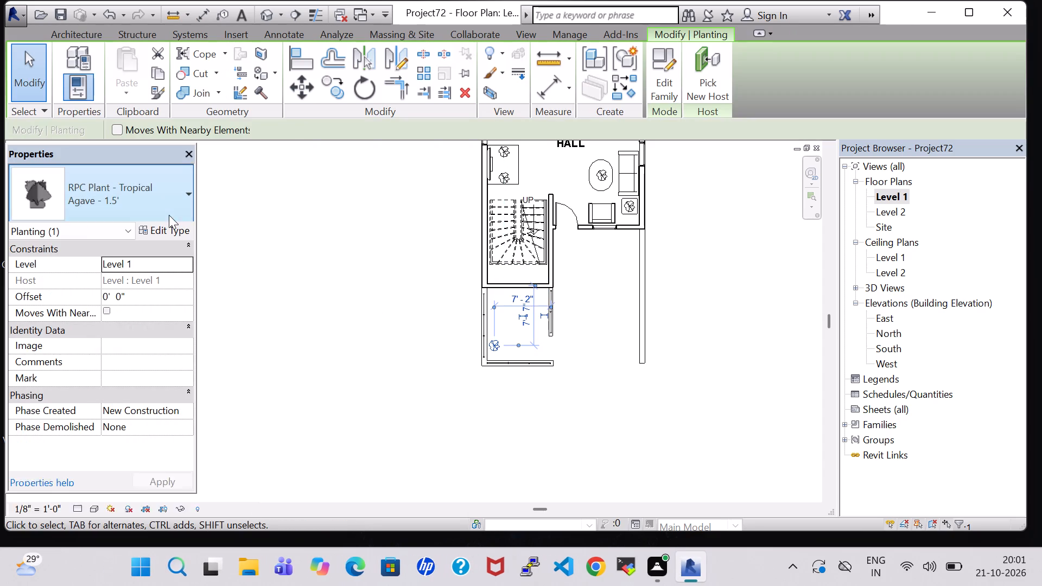
pyautogui.click(144, 269)
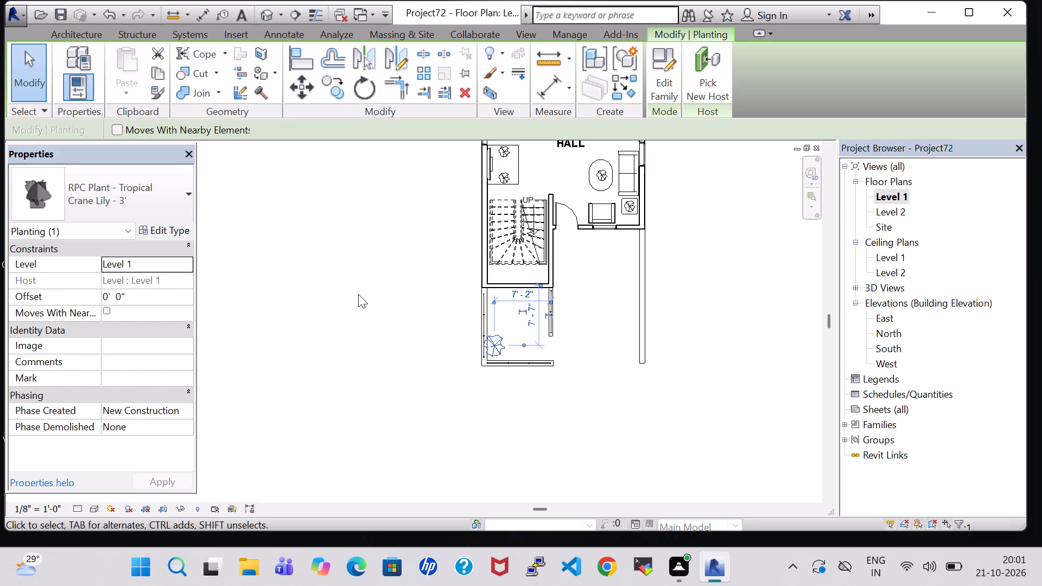
pyautogui.press('Right')
pyautogui.press('Right')
pyautogui.press('Down')
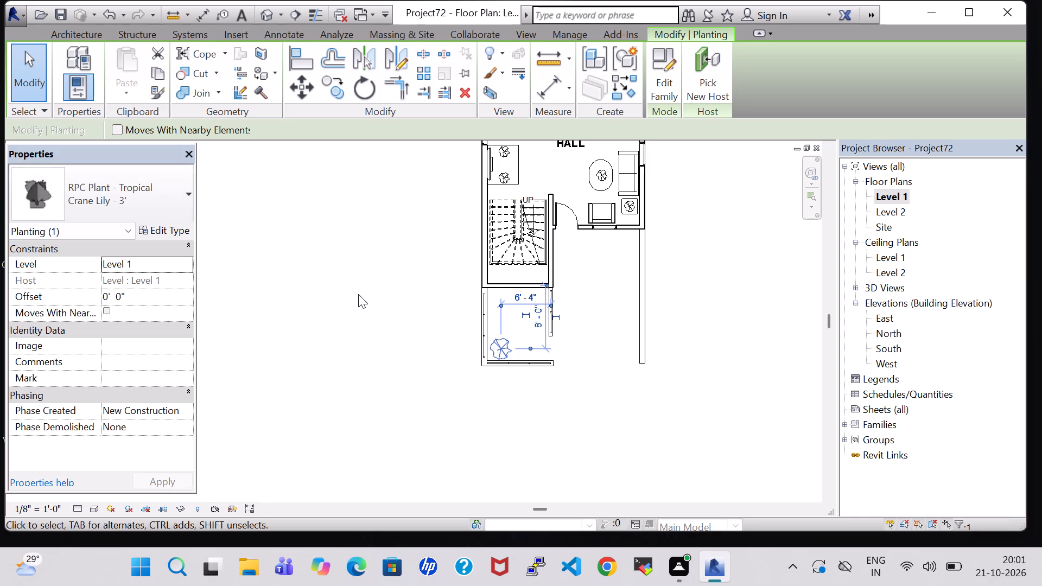
pyautogui.click(405, 337)
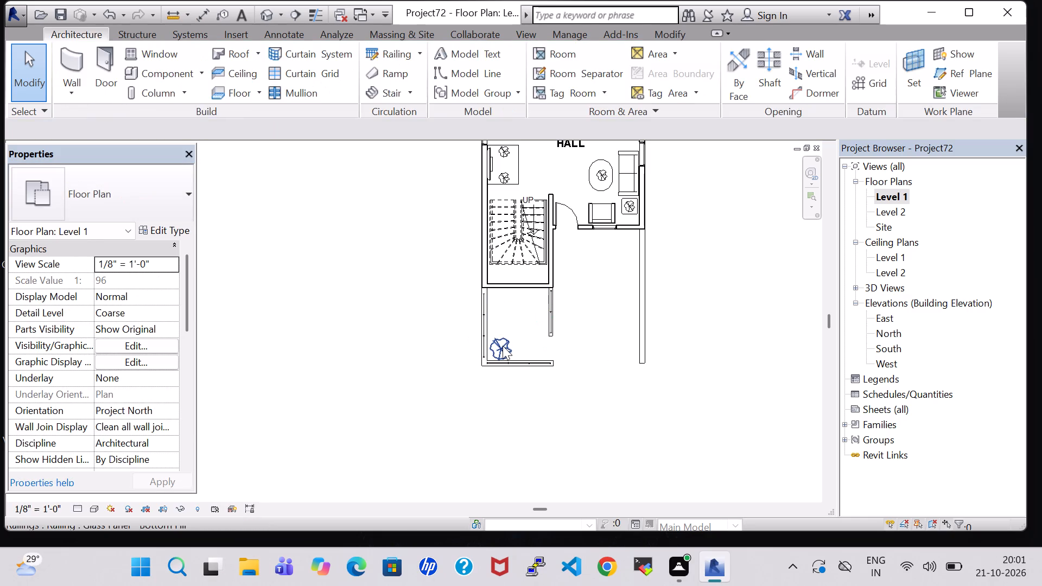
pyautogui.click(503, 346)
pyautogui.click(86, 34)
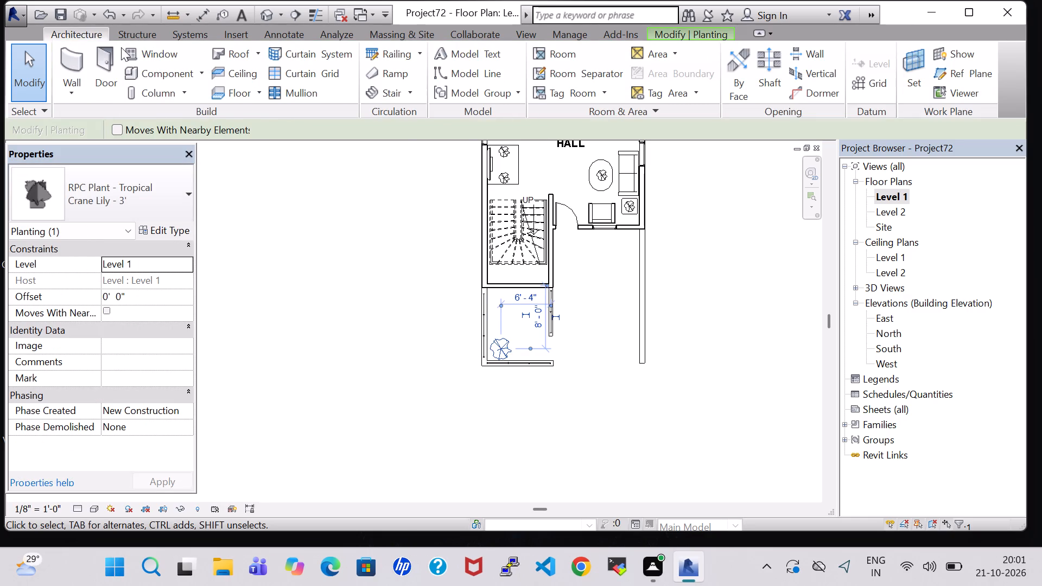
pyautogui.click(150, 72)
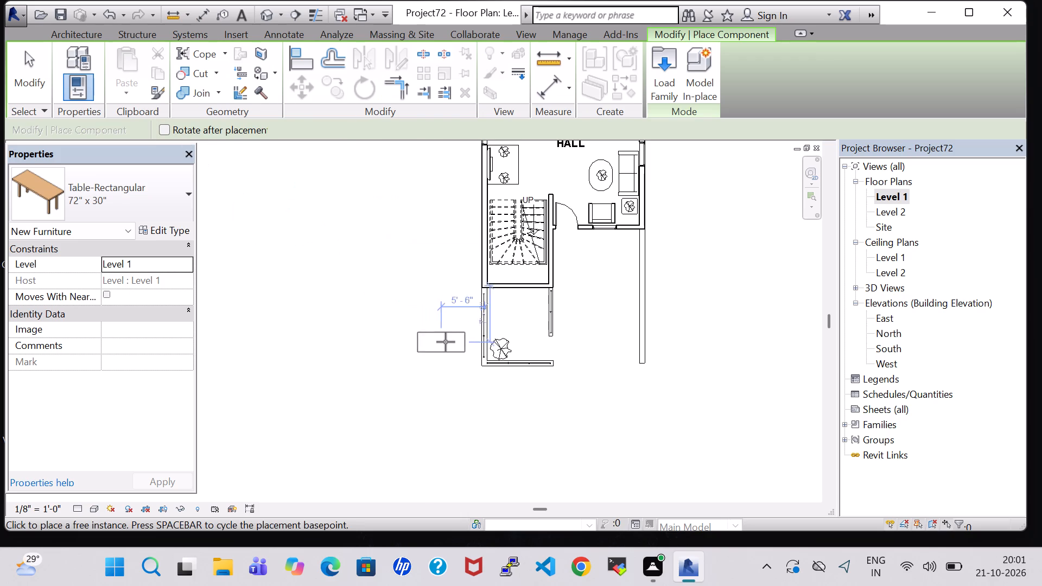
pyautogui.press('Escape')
# Place another Crane Lily - 3' like the railed yard's plant, north of it, about 3' 3" from the stair wall and 6' 8" from the east railing.
pyautogui.click(504, 341)
pyautogui.rightClick(507, 341)
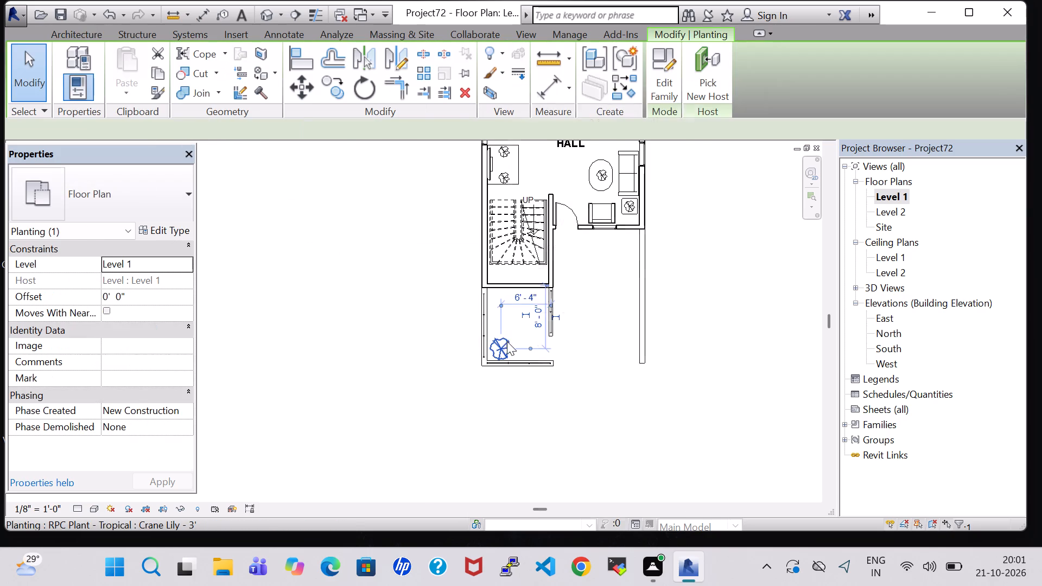
pyautogui.click(568, 295)
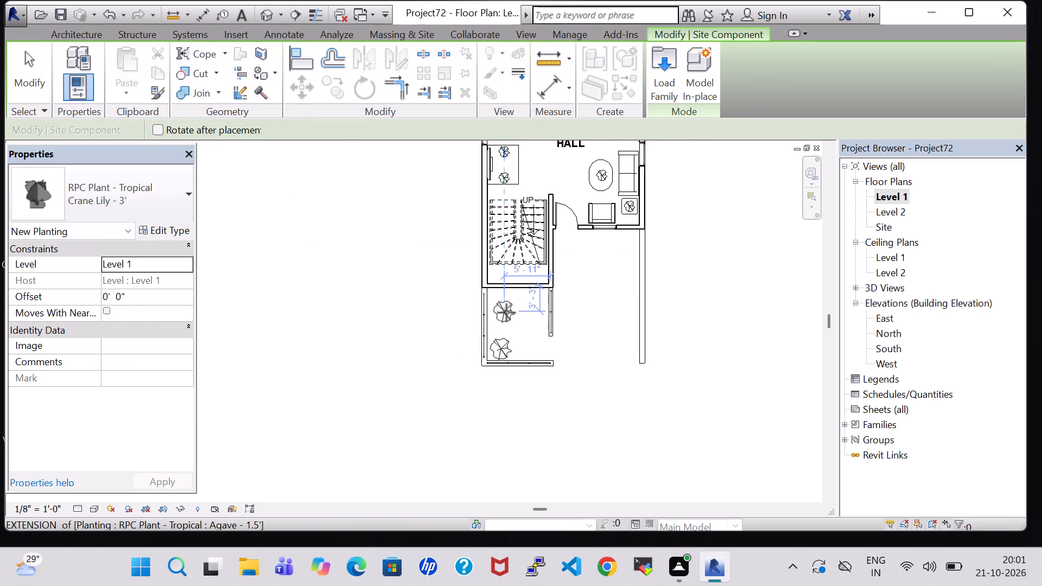
pyautogui.scroll(7, 503, 310)
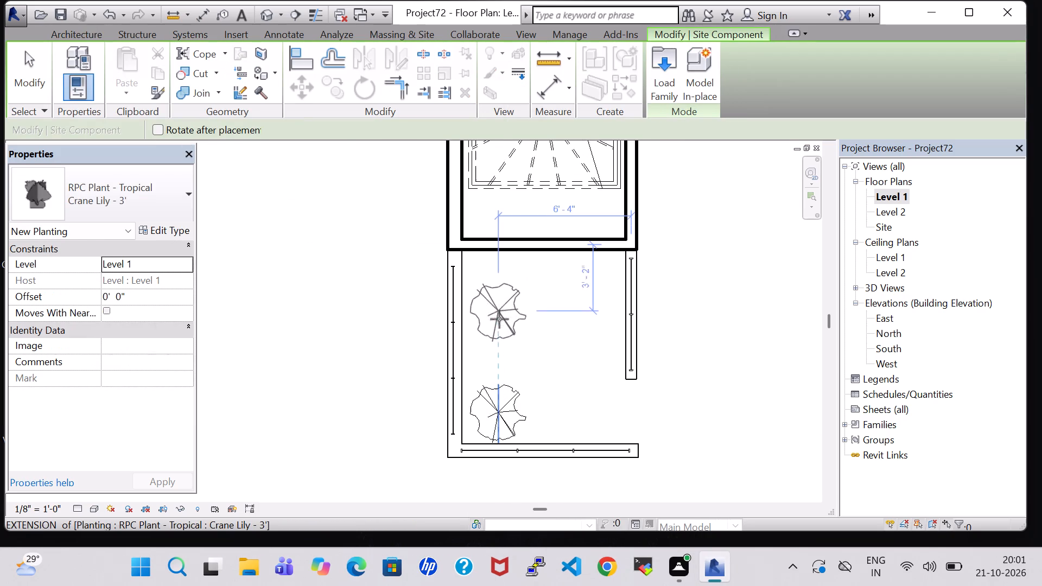
pyautogui.click(491, 313)
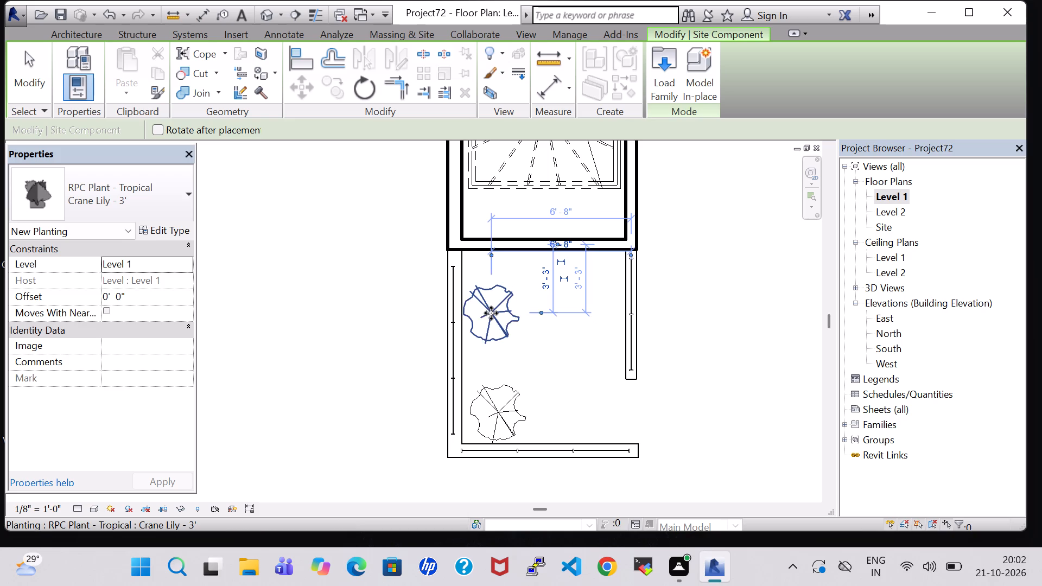
pyautogui.press('Escape')
pyautogui.press('Escape')
# Change the northern plant in the railed yard to Jungle Flame - 3'.
pyautogui.click(488, 321)
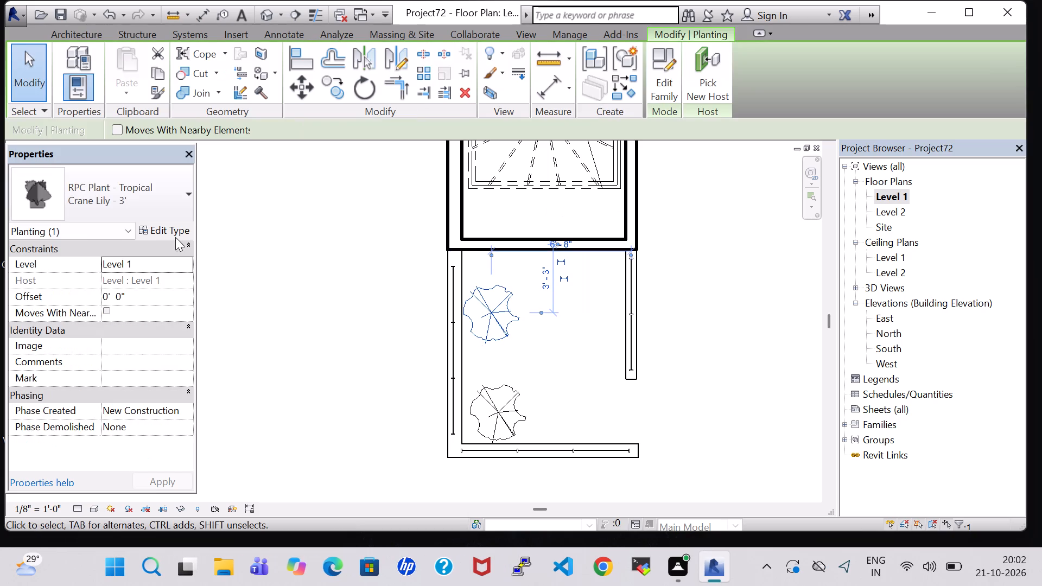
pyautogui.click(507, 418)
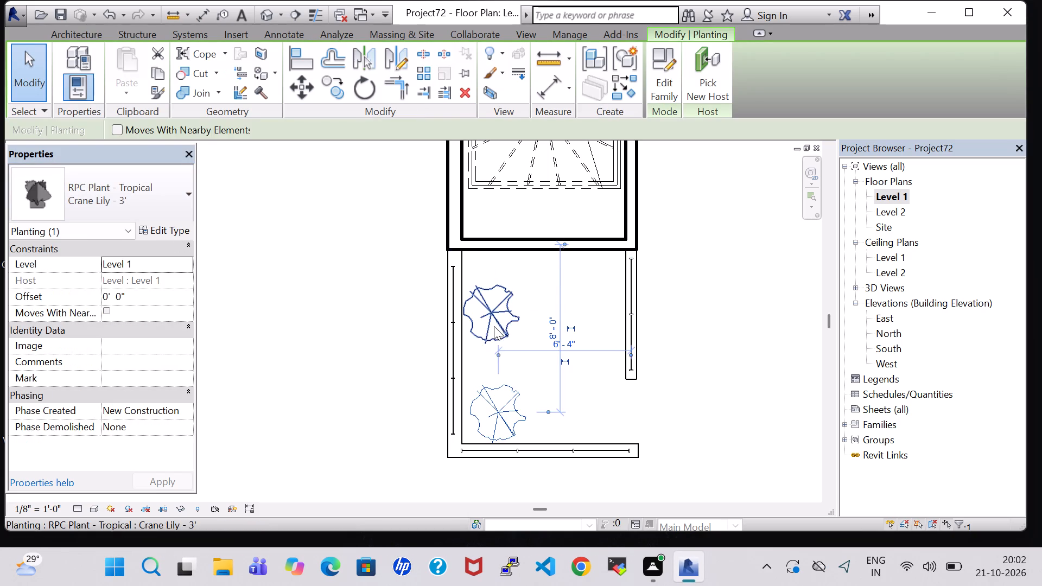
pyautogui.click(494, 326)
pyautogui.click(122, 187)
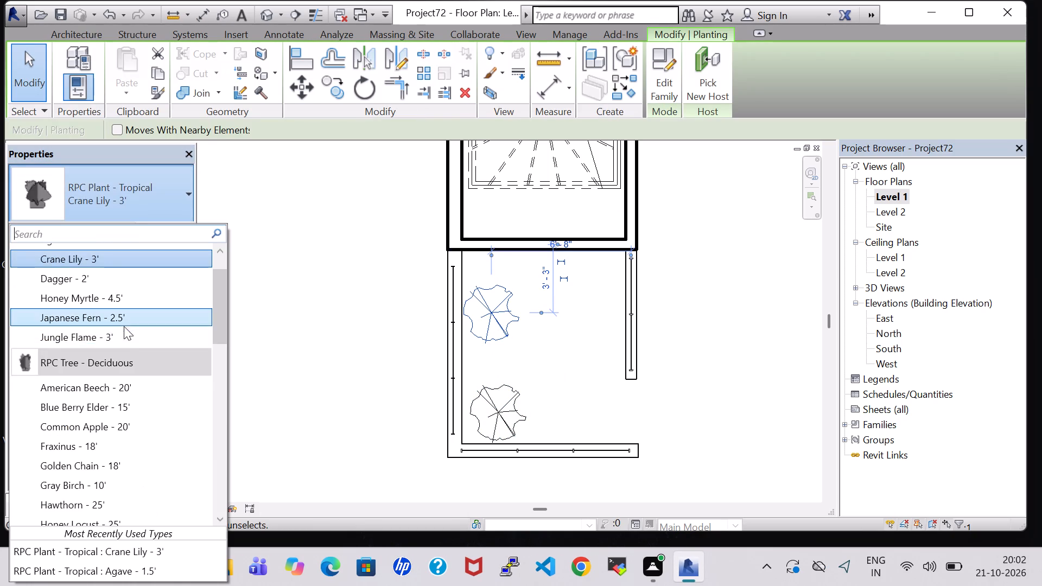
pyautogui.click(125, 335)
pyautogui.click(727, 360)
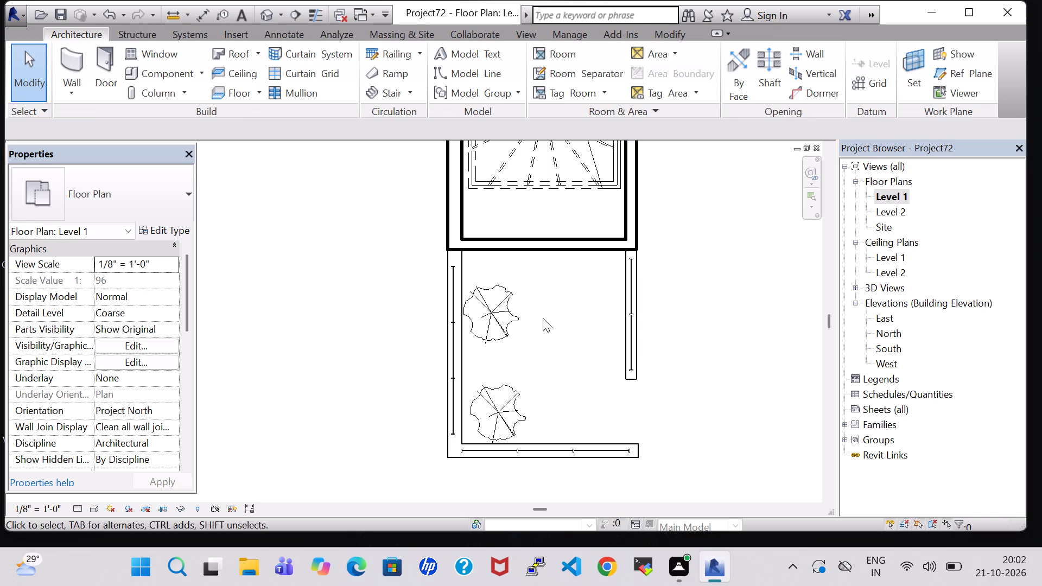
pyautogui.click(491, 313)
pyautogui.click(737, 323)
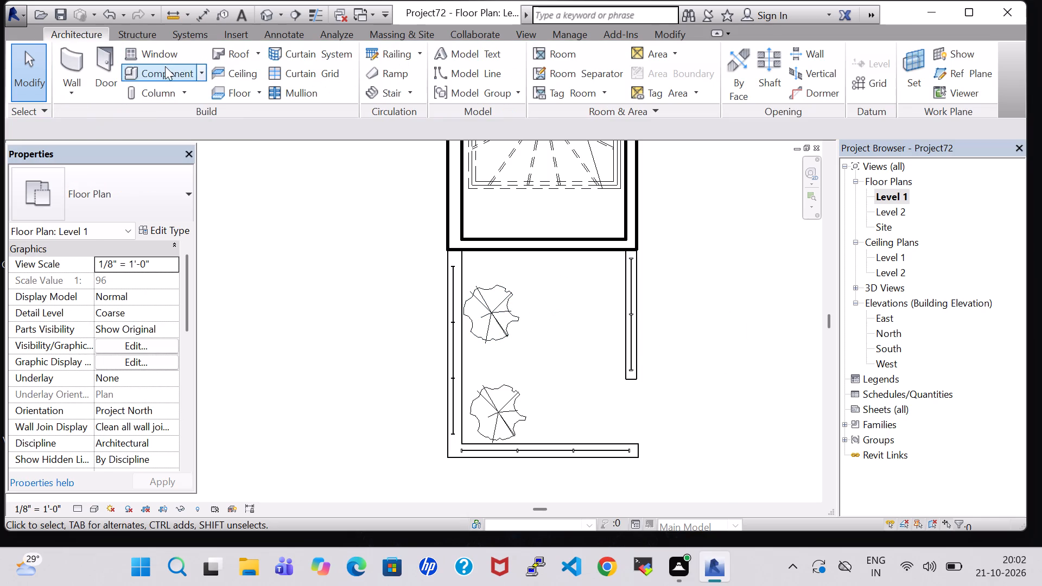
# Load the Seating-Auditorium family from the library's Furniture Seating folder for component placement.
pyautogui.click(165, 67)
pyautogui.click(672, 81)
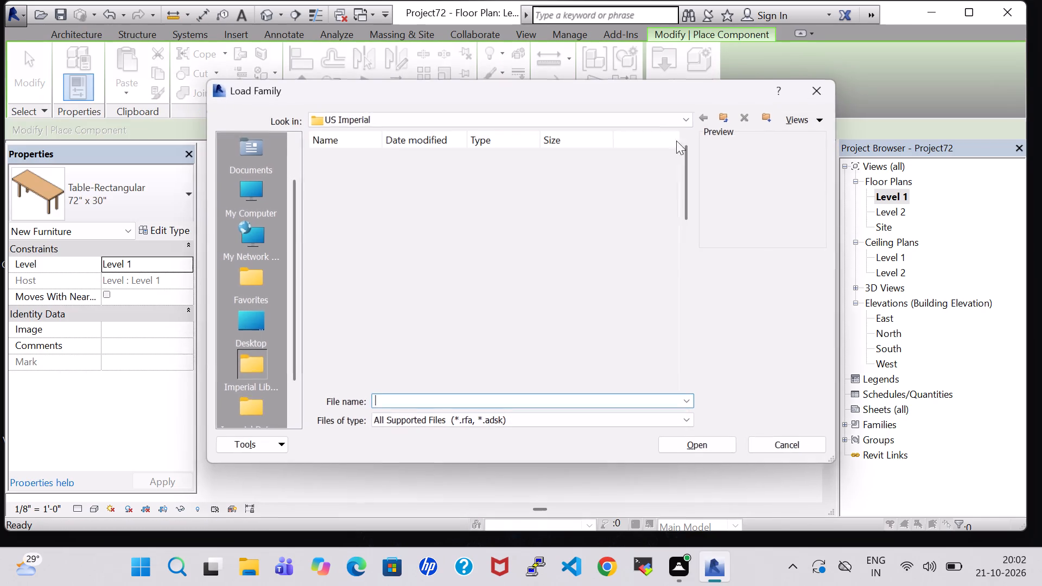
pyautogui.doubleClick(602, 362)
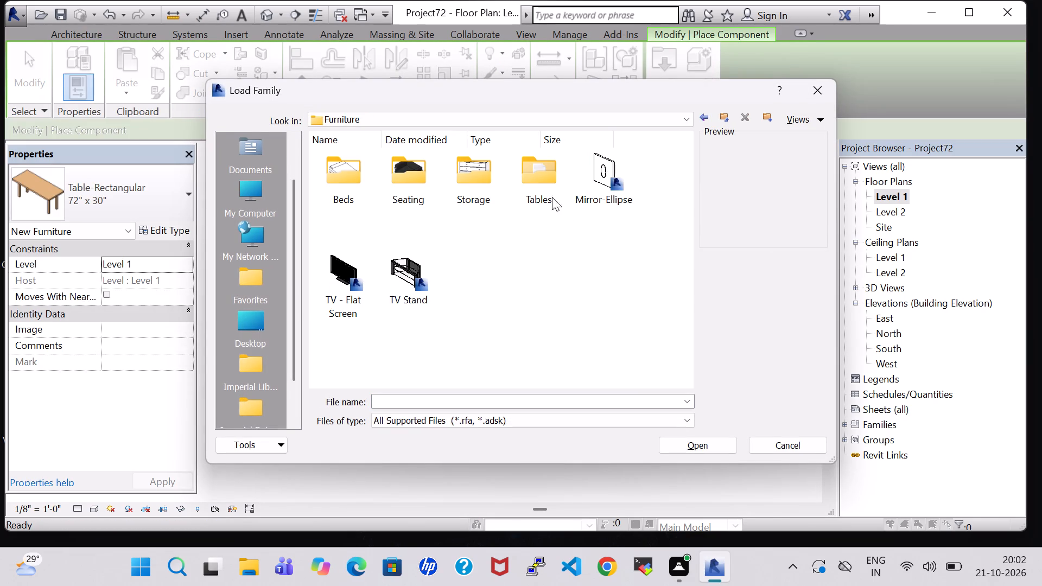
pyautogui.doubleClick(549, 193)
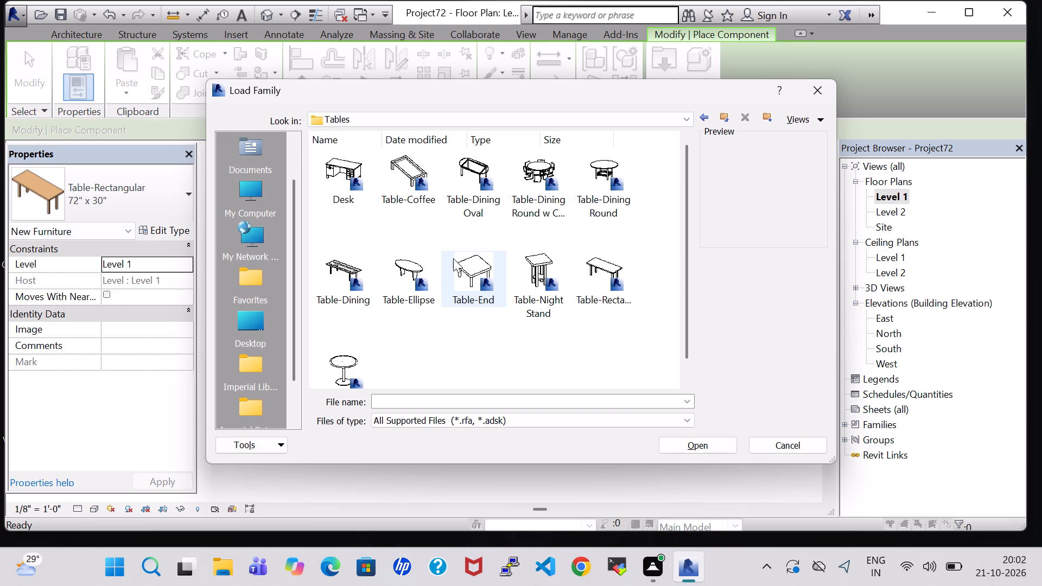
pyautogui.click(709, 118)
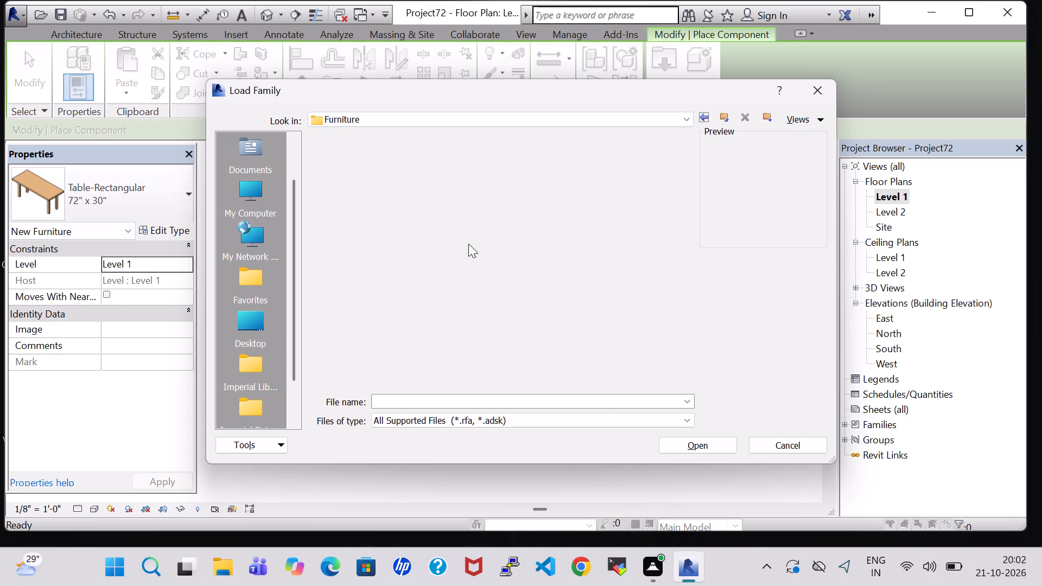
pyautogui.doubleClick(415, 194)
pyautogui.scroll(-1, 417, 291)
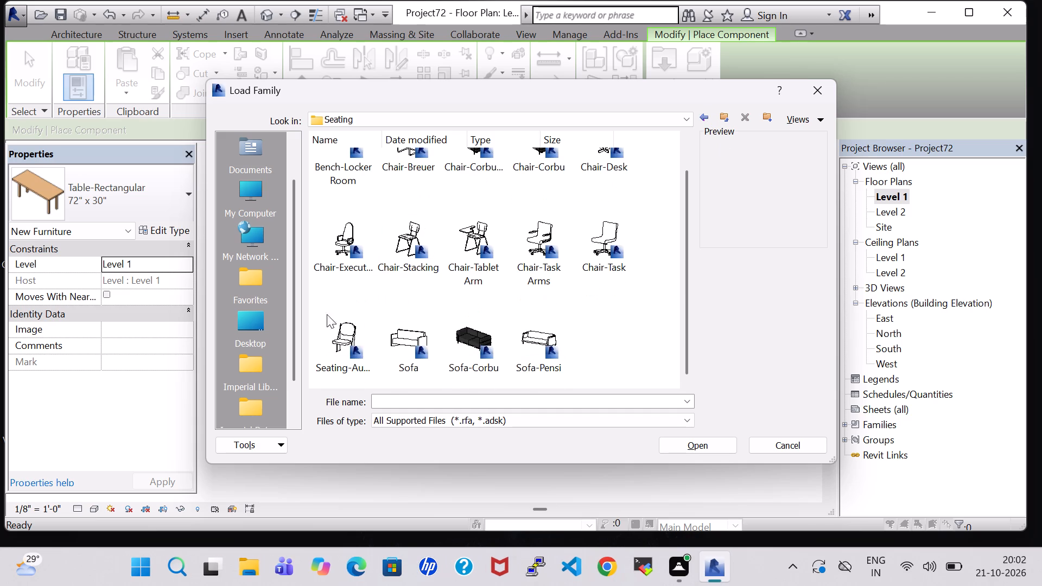
pyautogui.click(331, 330)
pyautogui.click(694, 446)
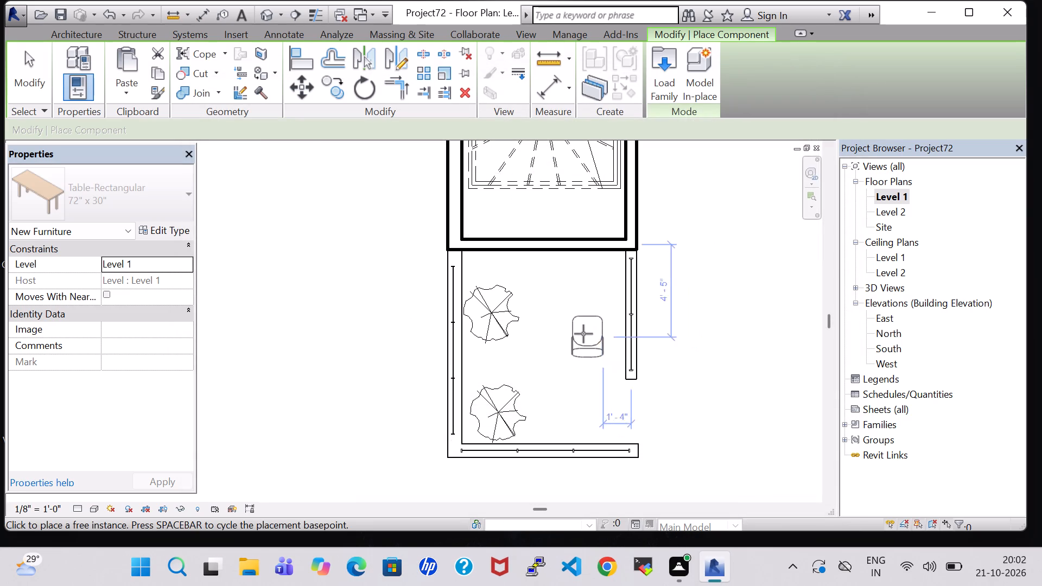
# Place two 18" x 24" x 30" auditorium seats facing each other, one near the stair wall and one south of it, about 3' 0" from the east railing.
pyautogui.press('space')
pyautogui.press('space')
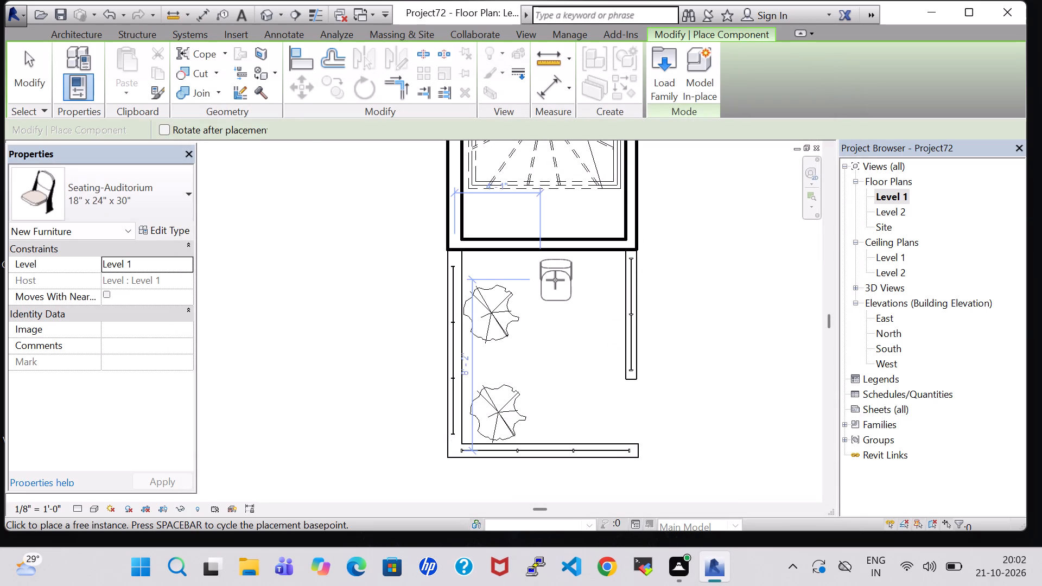
pyautogui.click(552, 280)
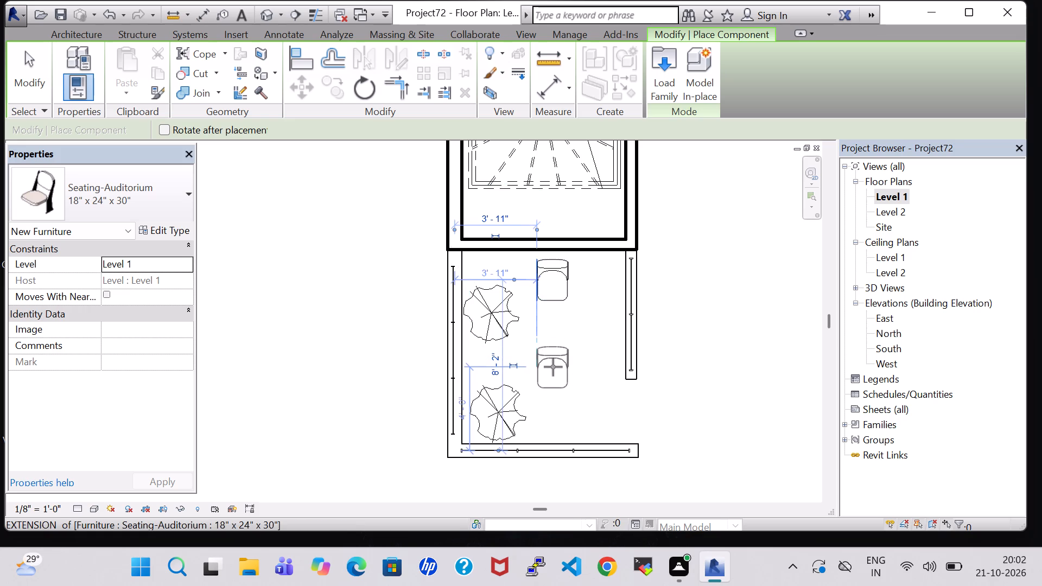
pyautogui.press('space')
pyautogui.press('space')
pyautogui.click(553, 367)
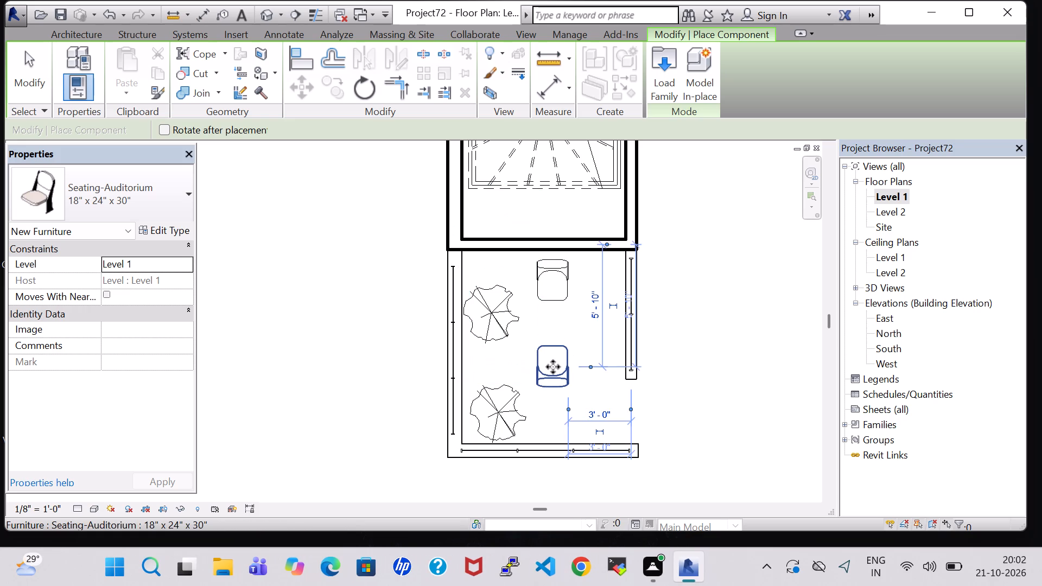
pyautogui.press('Escape')
pyautogui.press('Escape')
# Place another Jungle Flame - 3' plant, similar to the northern one, in the railed yard.
pyautogui.scroll(-2, 599, 332)
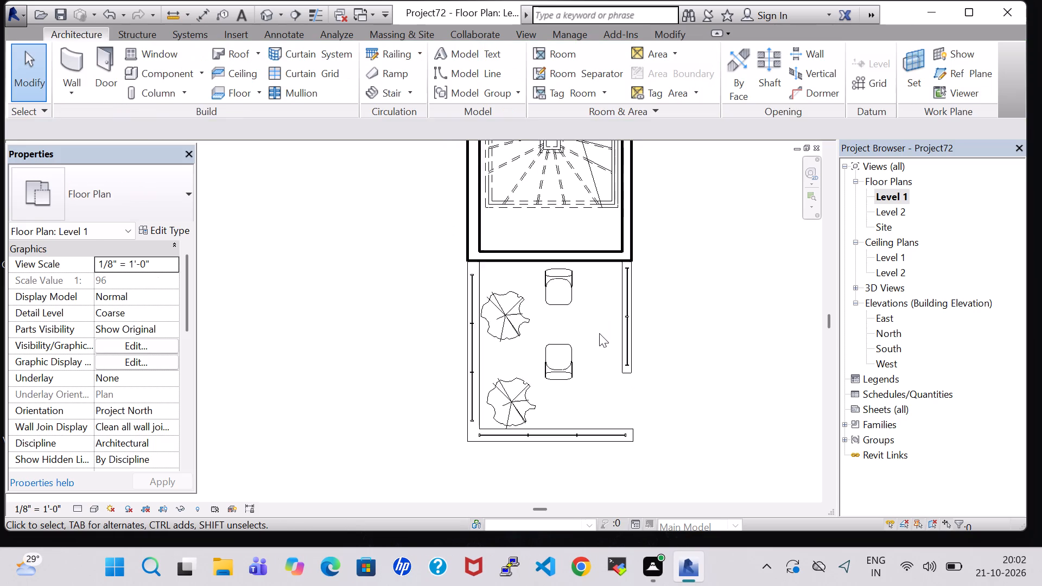
pyautogui.click(532, 323)
pyautogui.rightClick(532, 323)
pyautogui.click(611, 297)
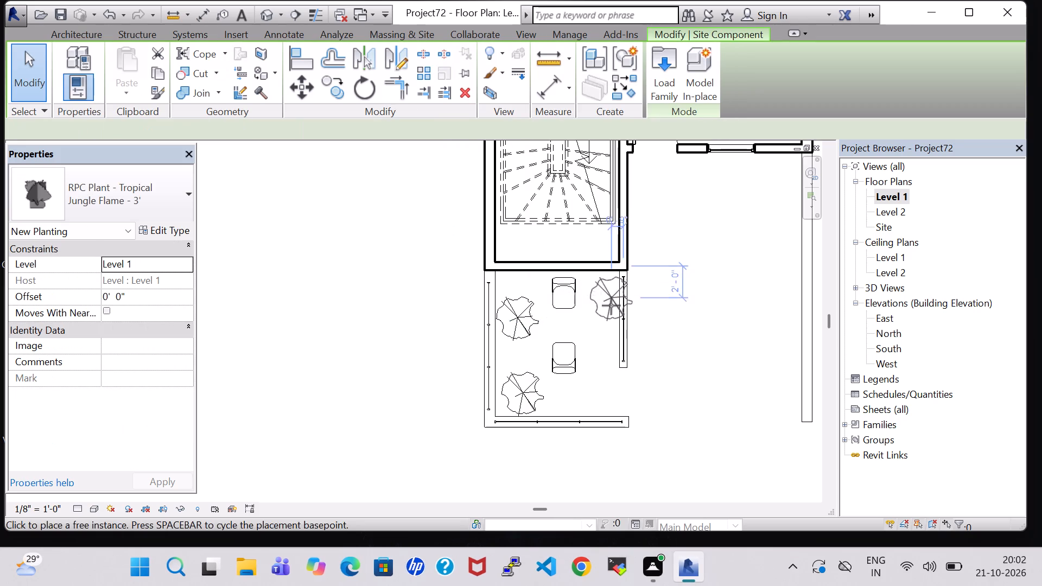
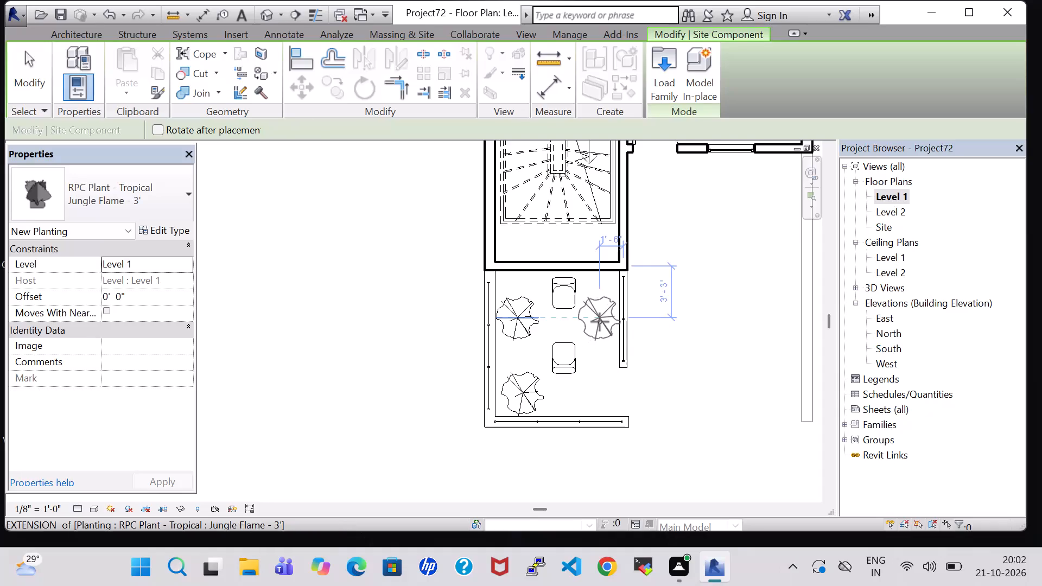
# Place a Jungle Flame - 3' plant east of the chairs, level with the west plant and 1' - 6" from the east railing.
pyautogui.click(600, 322)
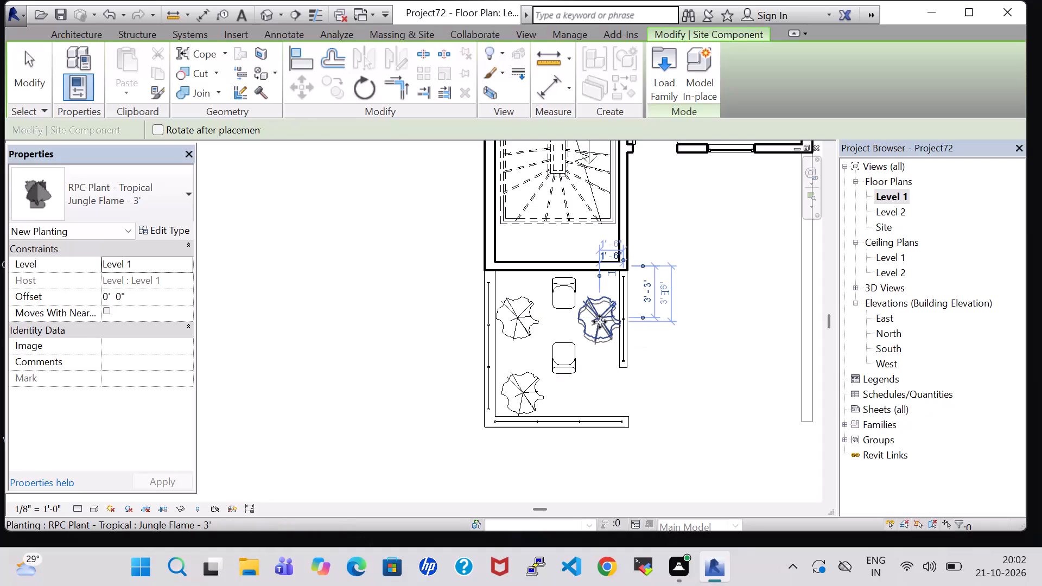
pyautogui.press('Escape')
pyautogui.press('Escape')
pyautogui.click(600, 322)
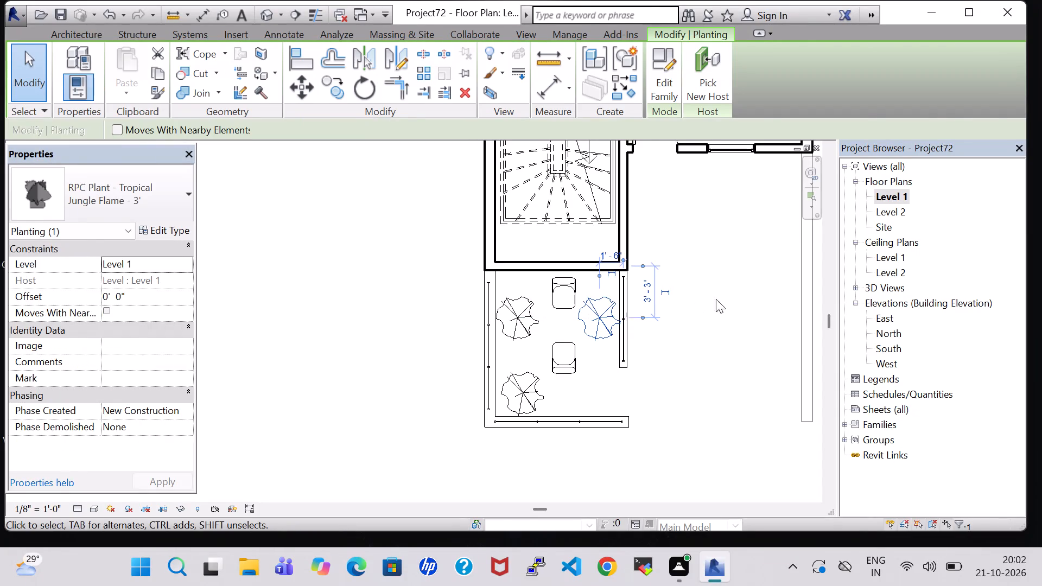
pyautogui.click(731, 296)
# Create a similar 24" x 24" x 24" coffee table from the living hall one and place it between the two sit-out chairs.
pyautogui.moveTo(731, 295); pyautogui.dragTo(729, 443, button='middle')
pyautogui.scroll(-3, 721, 437)
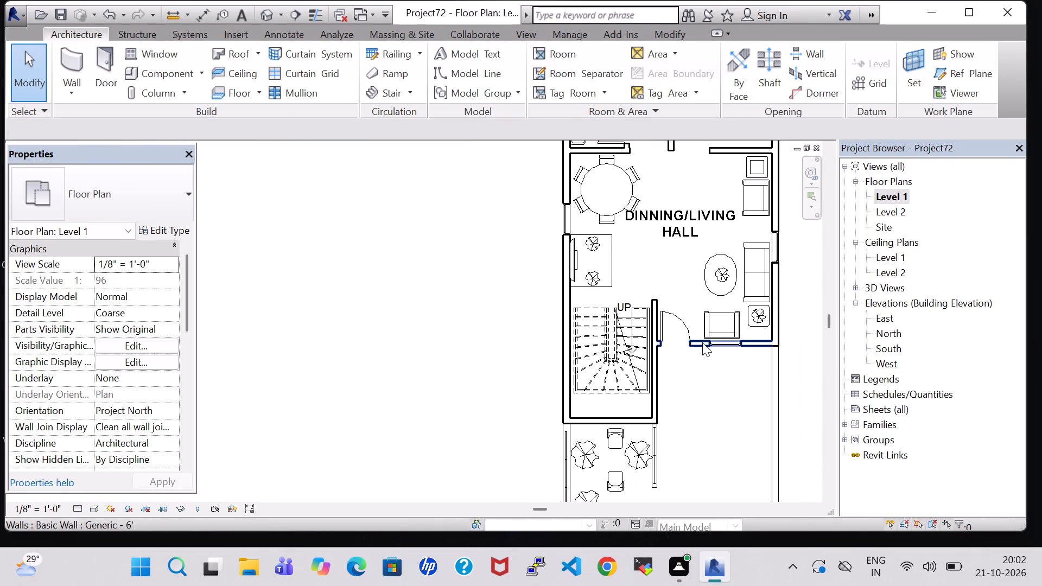
pyautogui.click(760, 171)
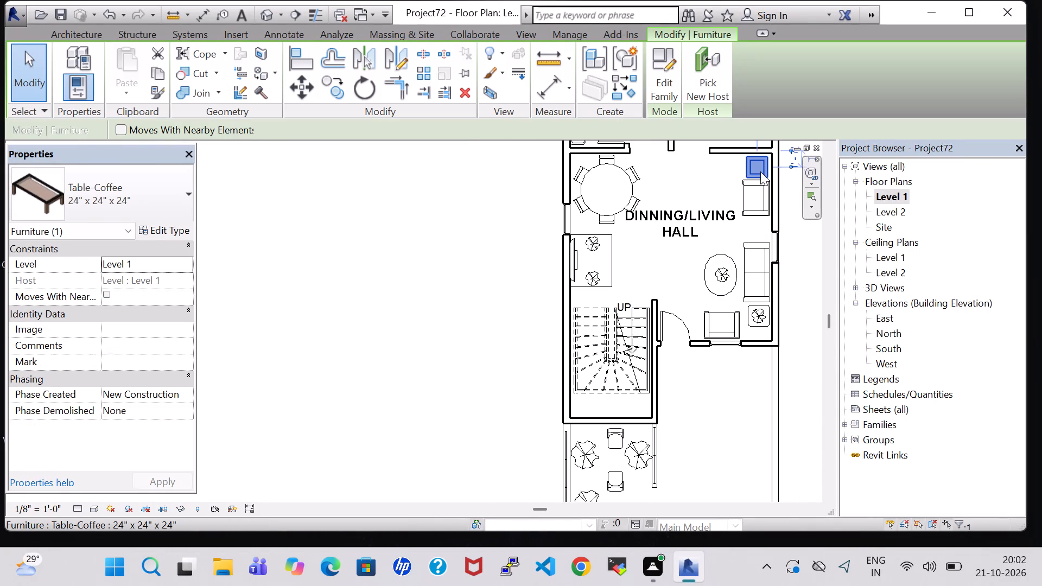
pyautogui.rightClick(760, 171)
pyautogui.click(834, 289)
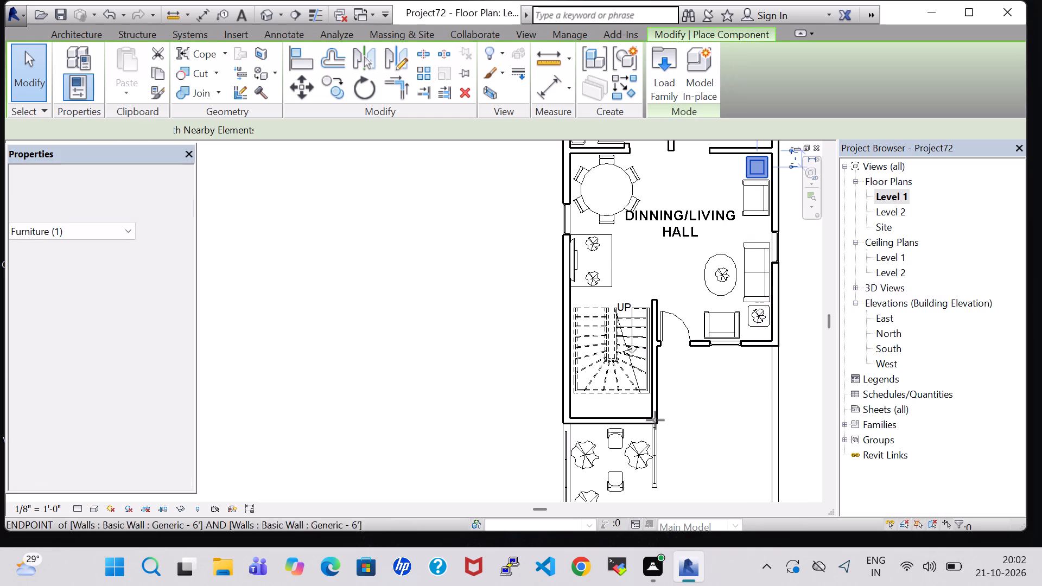
pyautogui.moveTo(678, 430); pyautogui.dragTo(670, 336, button='middle')
pyautogui.scroll(8, 492, 396)
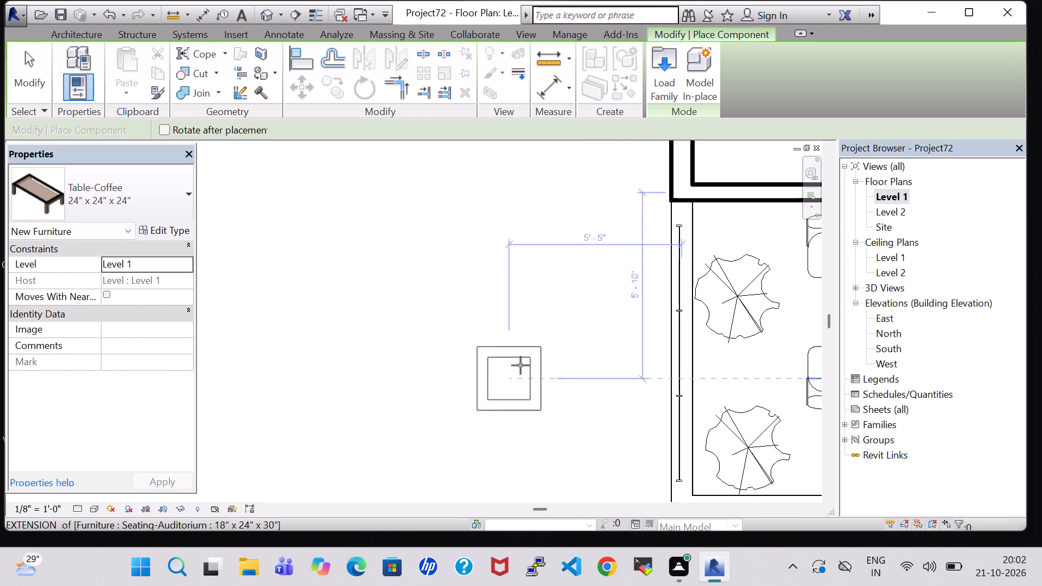
pyautogui.moveTo(732, 357); pyautogui.dragTo(602, 385, button='middle')
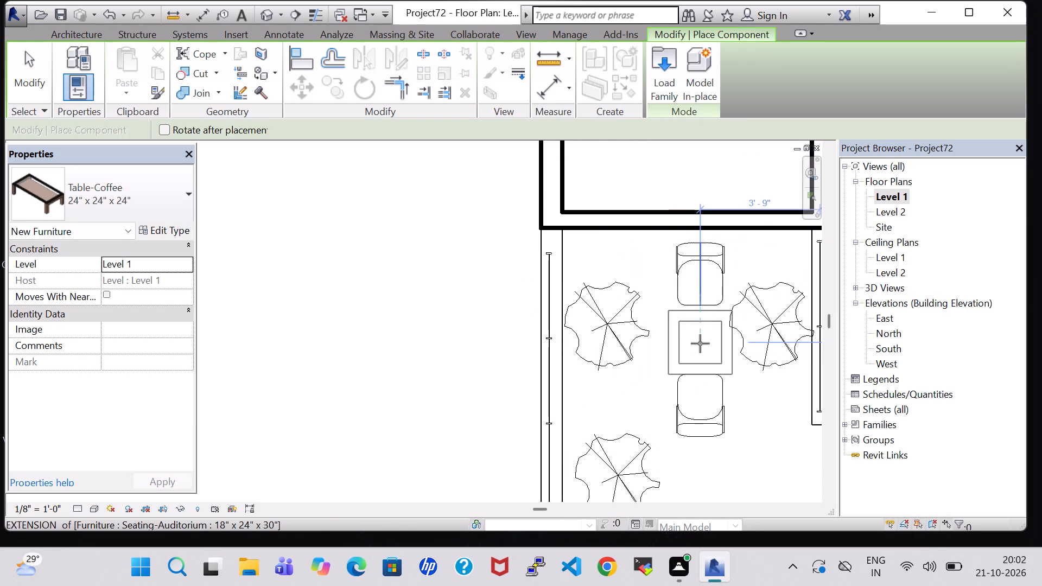
pyautogui.scroll(5, 700, 343)
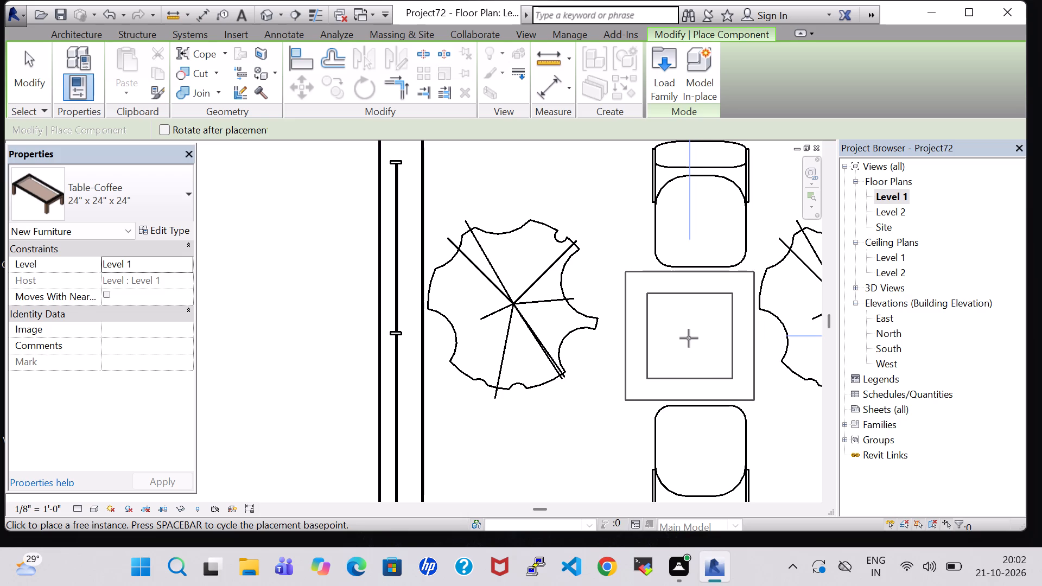
pyautogui.click(691, 339)
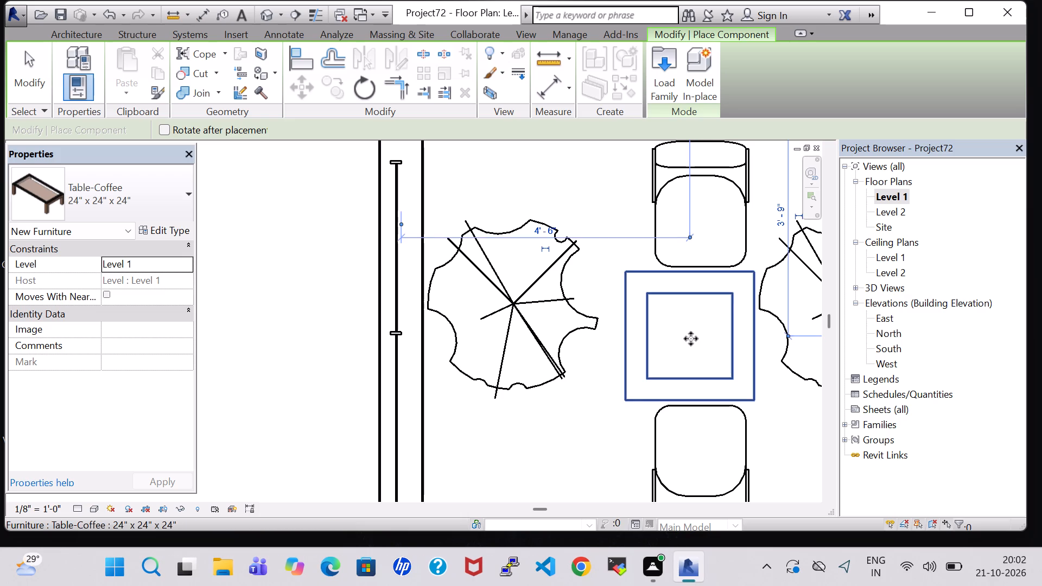
pyautogui.press('Escape')
pyautogui.press('Escape')
# Nudge the chair north of the coffee table slightly west to centre it on the table.
pyautogui.click(708, 247)
pyautogui.click(710, 260)
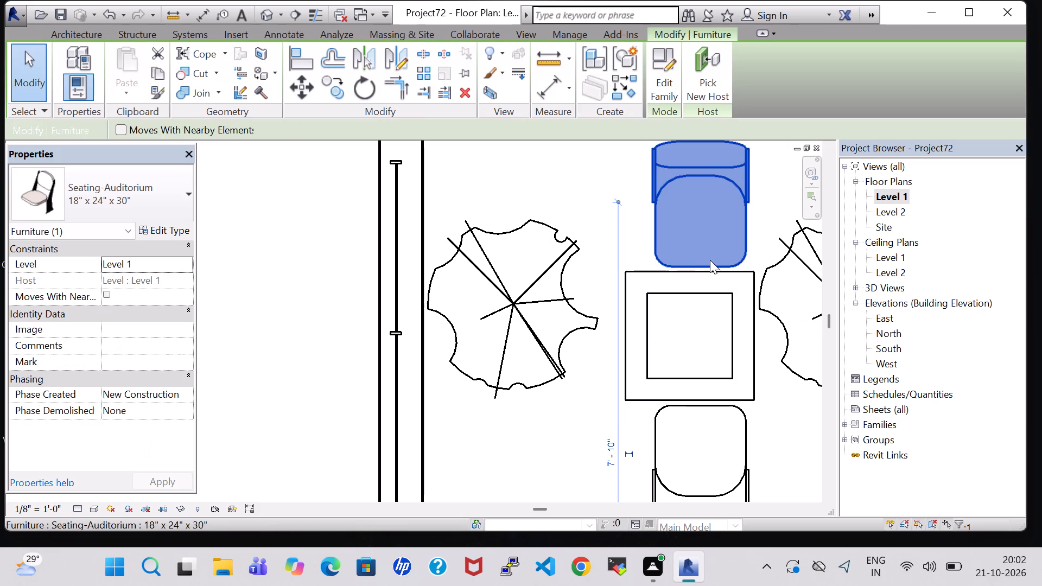
pyautogui.press('Left')
pyautogui.press('Left')
pyautogui.click(561, 190)
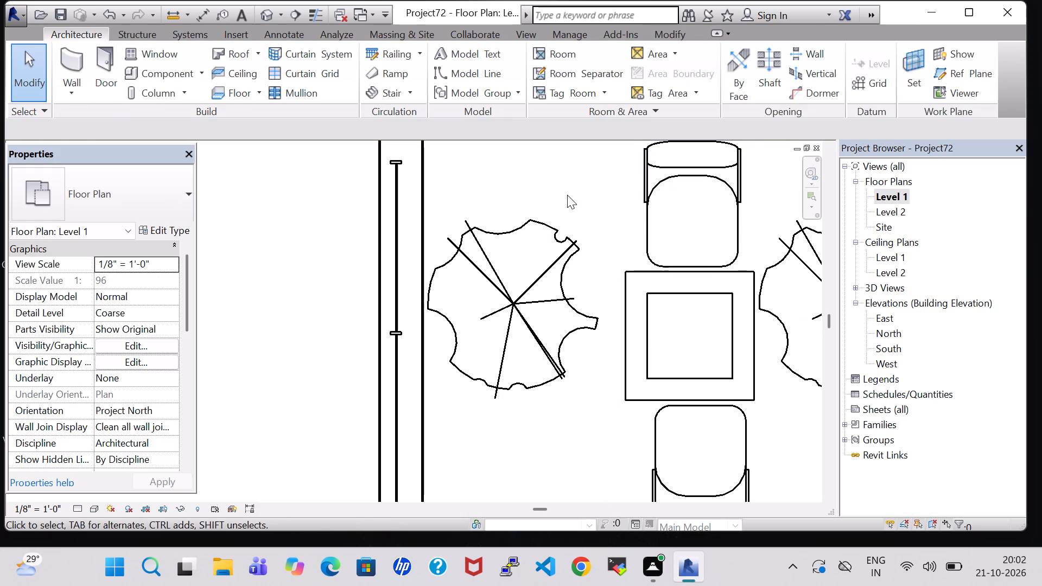
# Nudge the chair south of the coffee table two steps south and one step west.
pyautogui.scroll(-4, 567, 195)
pyautogui.click(660, 337)
pyautogui.click(651, 361)
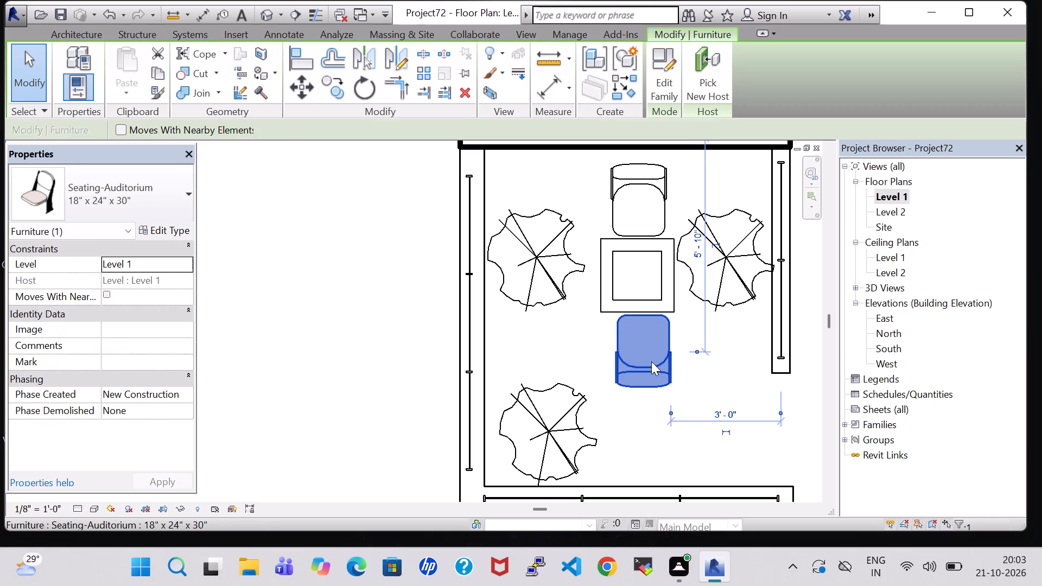
pyautogui.press('Down')
pyautogui.press('Down')
pyautogui.press('Left')
# Nudge the sit-out coffee table one step south to even its gaps to the chairs.
pyautogui.click(651, 304)
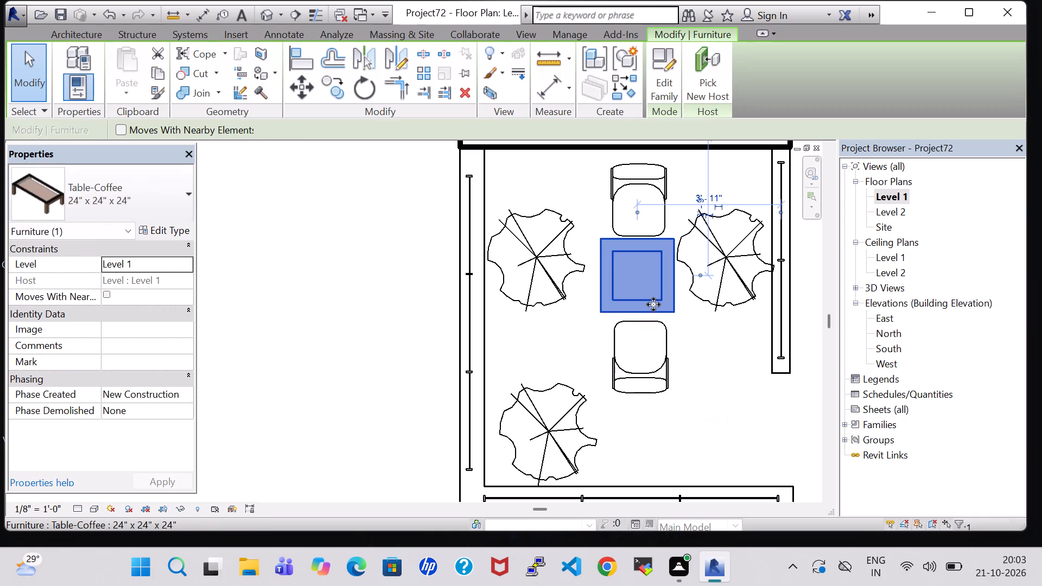
pyautogui.press('Down')
pyautogui.click(688, 327)
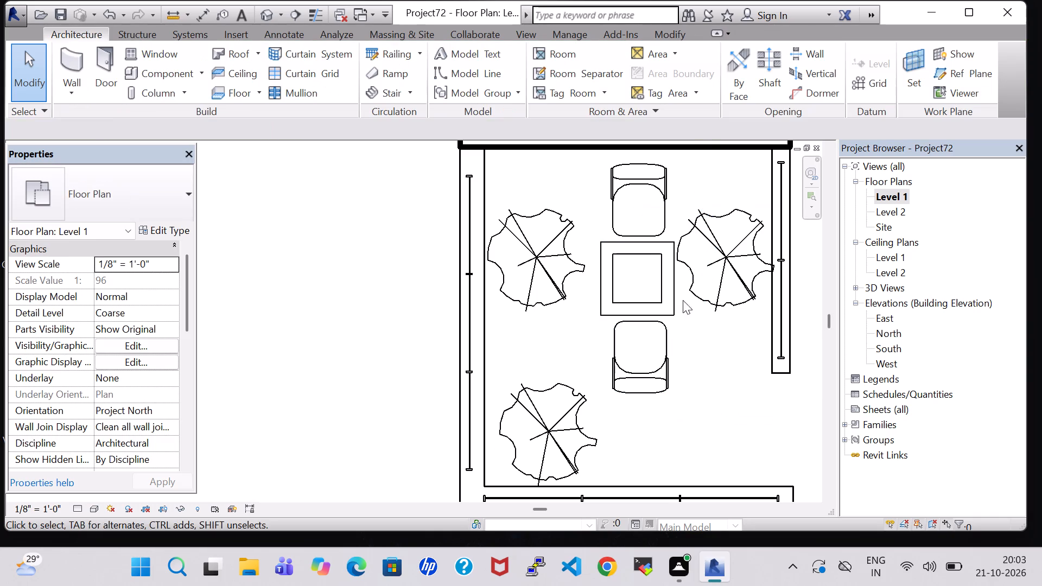
# Examine the sit-out's table, chairs and plants in the 3D view from the front and from above.
pyautogui.click(271, 19)
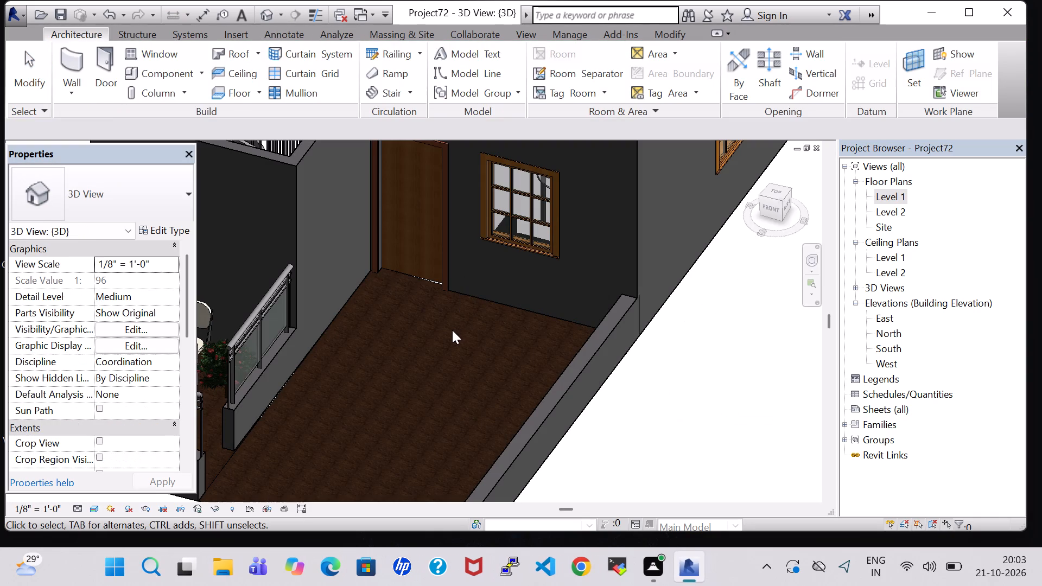
pyautogui.moveTo(319, 357); pyautogui.dragTo(447, 358, button='middle')
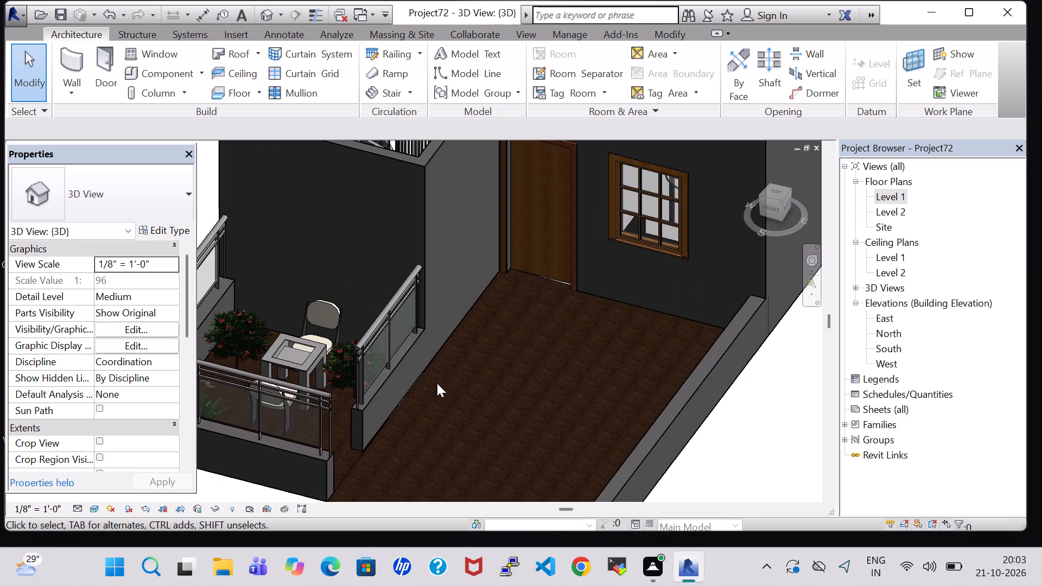
pyautogui.keyDown('shift'); pyautogui.moveTo(435, 384); pyautogui.dragTo(482, 411, button='middle'); pyautogui.keyUp('shift')
pyautogui.moveTo(492, 412); pyautogui.dragTo(490, 305, button='middle')
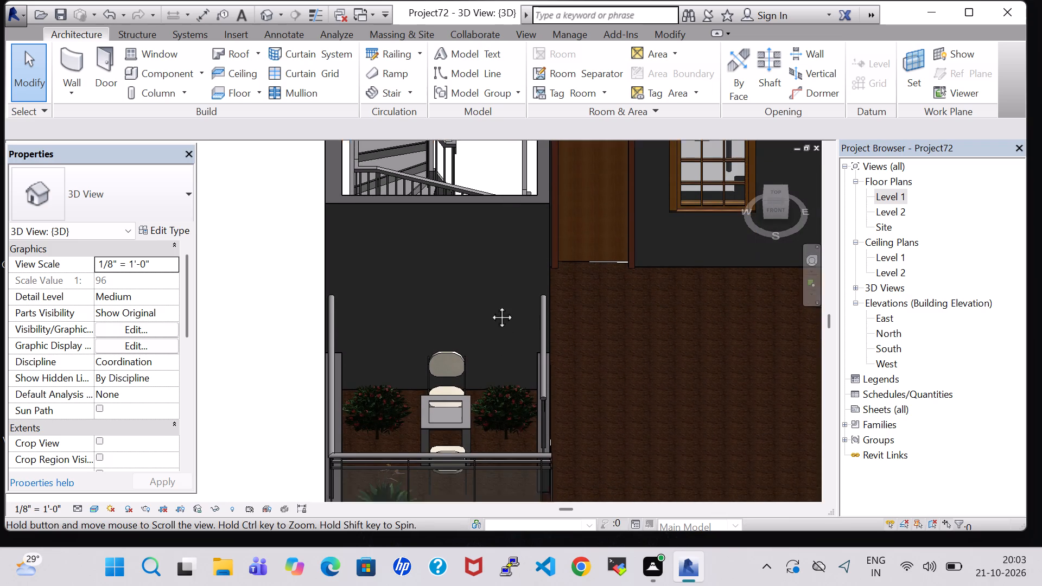
pyautogui.moveTo(490, 305); pyautogui.dragTo(490, 301, button='middle')
pyautogui.moveTo(584, 297); pyautogui.dragTo(584, 389, button='middle')
pyautogui.moveTo(576, 464); pyautogui.dragTo(562, 358, button='middle')
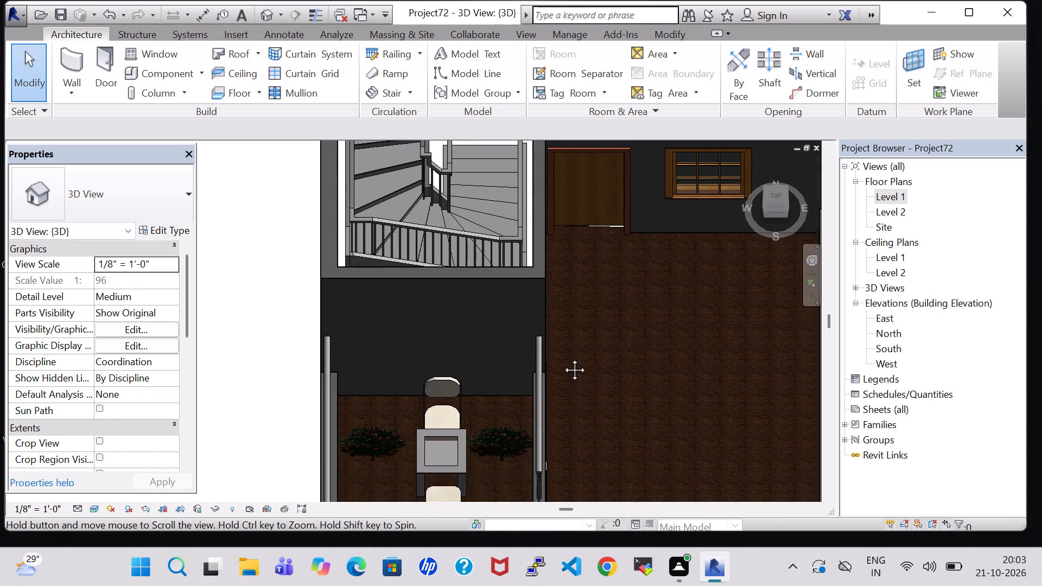
pyautogui.moveTo(562, 358); pyautogui.dragTo(554, 304, button='middle')
pyautogui.moveTo(549, 315); pyautogui.dragTo(550, 291, button='middle')
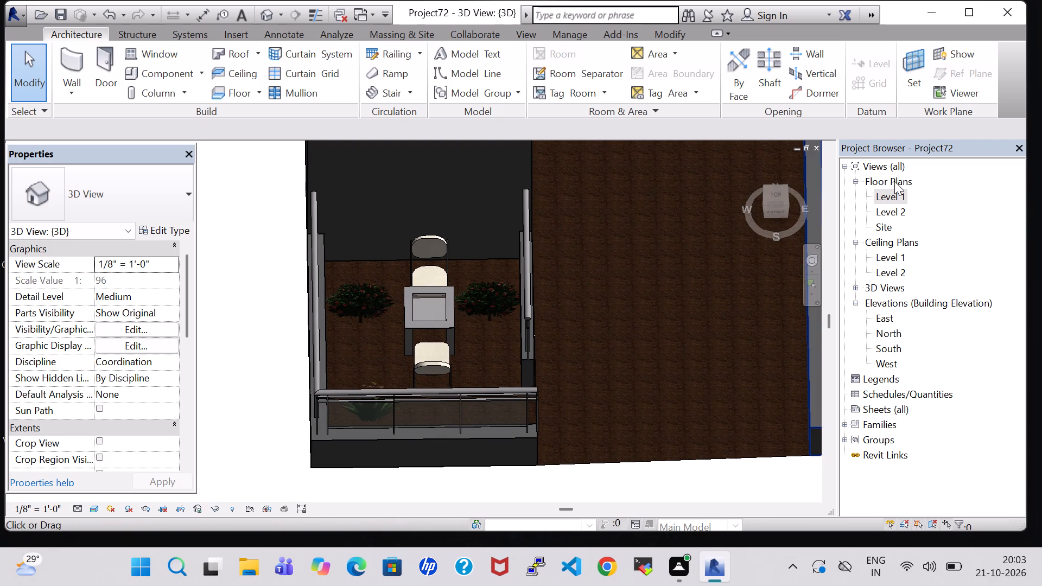
# In the Level 1 floor plan, nudge the east Jungle Flame plant north until it sits beside the north chair.
pyautogui.doubleClick(892, 202)
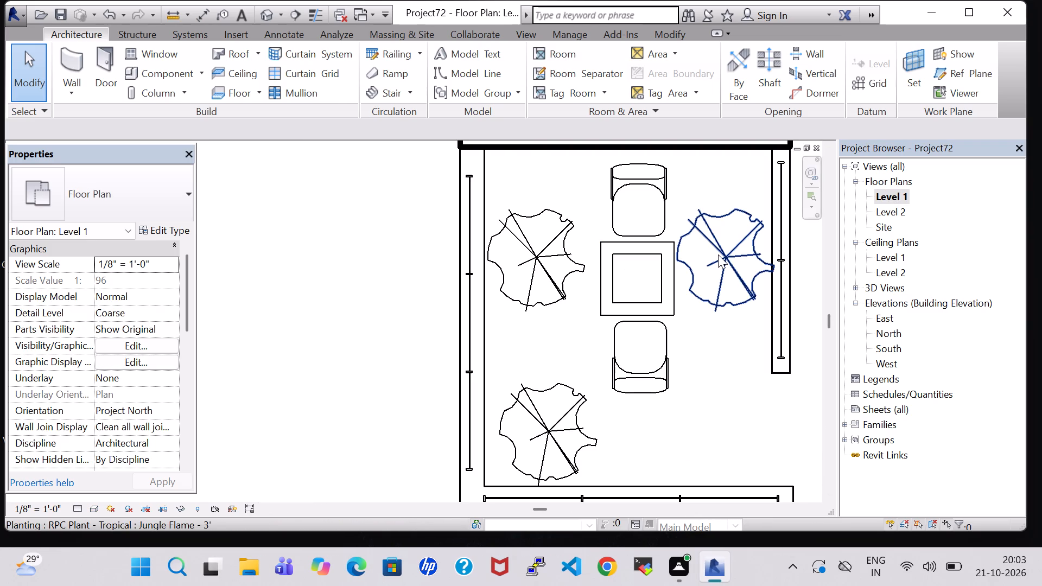
pyautogui.click(718, 254)
pyautogui.press('Up')
pyautogui.press('Up')
pyautogui.press('Up')
pyautogui.press('Up')
pyautogui.press('Up')
pyautogui.press('Up')
pyautogui.press('Up')
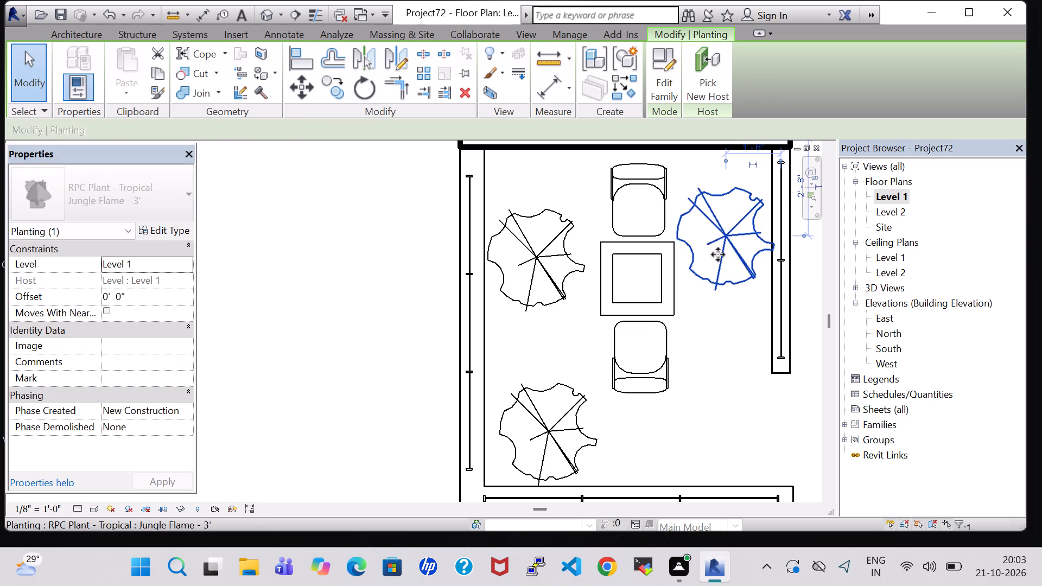
pyautogui.press('Up')
pyautogui.press('Up')
pyautogui.press('Up')
pyautogui.press('Up')
pyautogui.press('Up')
pyautogui.press('Up')
pyautogui.press('Up')
pyautogui.press('Up')
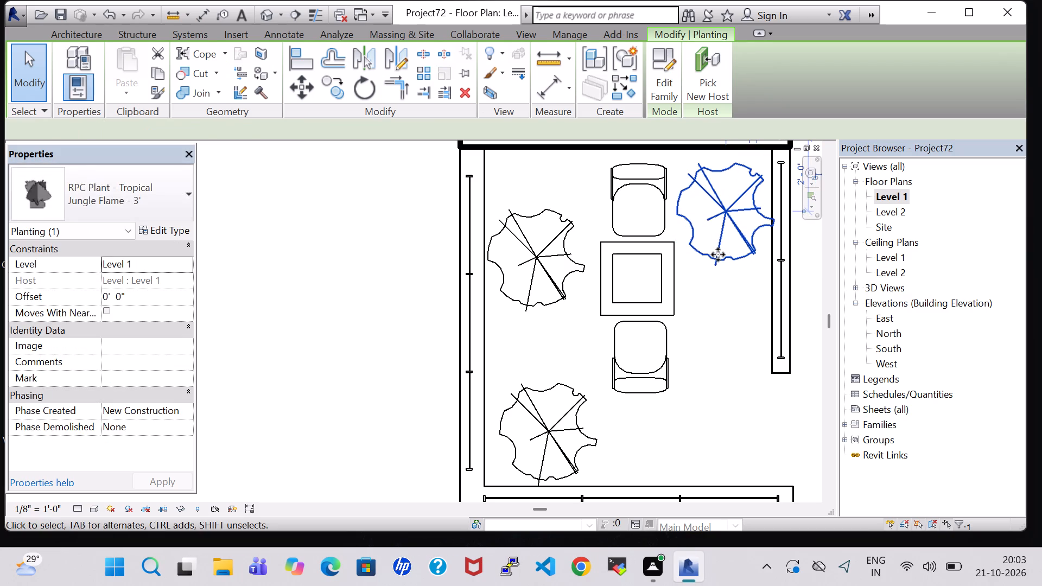
pyautogui.press('Up')
pyautogui.press('Up')
pyautogui.press('Up')
# Nudge the west Jungle Flame plant north until it sits beside the north chair, roughly level with the east plant.
pyautogui.click(535, 221)
pyautogui.press('Up')
pyautogui.press('Up')
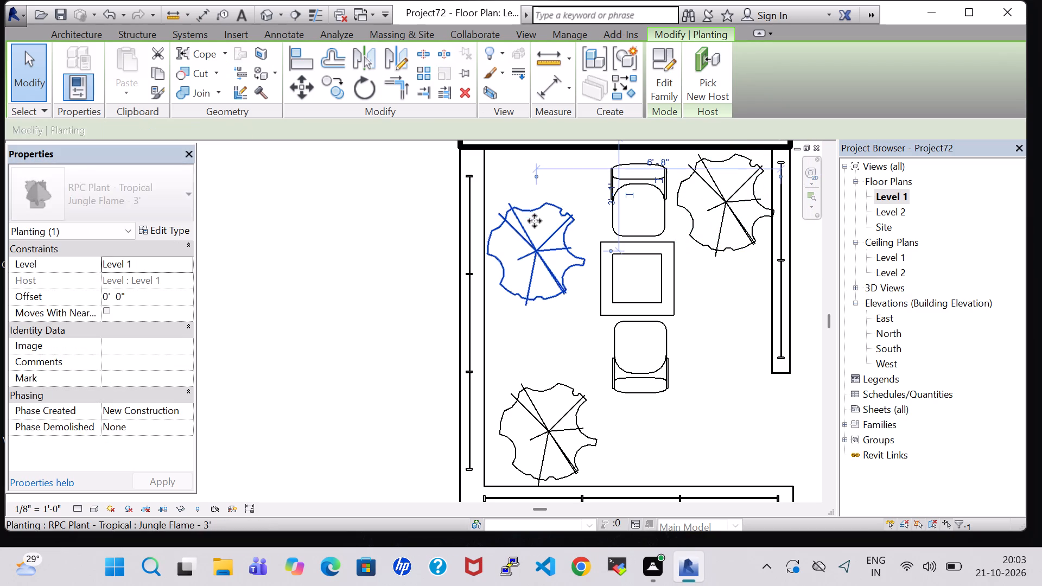
pyautogui.press('Up')
pyautogui.press('Up')
pyautogui.press('Up')
pyautogui.press('Up')
pyautogui.press('Up')
pyautogui.press('Up')
pyautogui.press('Up')
pyautogui.press('Up')
pyautogui.press('Up')
pyautogui.press('Up')
pyautogui.press('Up')
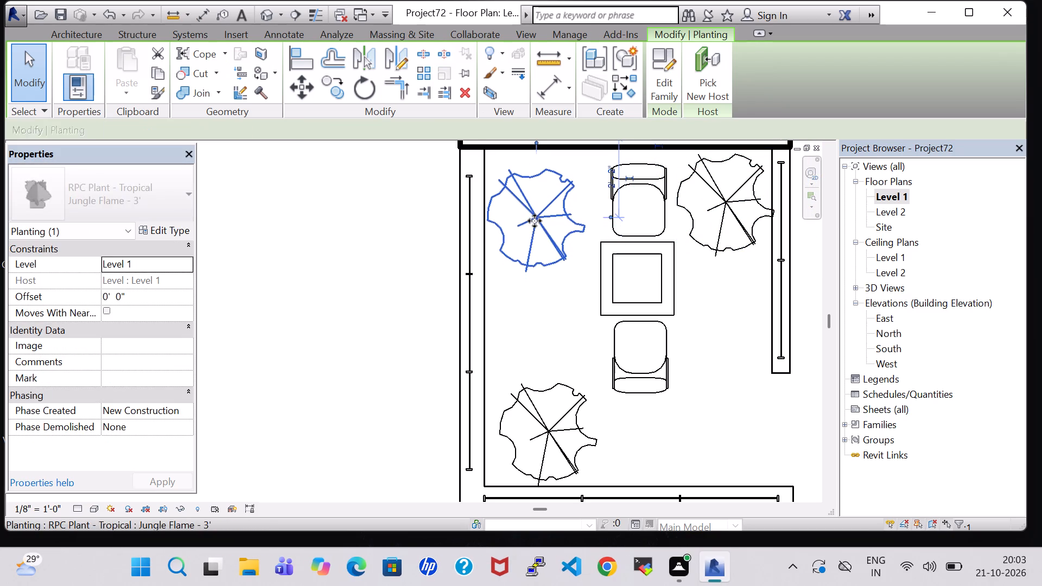
pyautogui.press('Up')
pyautogui.press('Up')
pyautogui.press('Up')
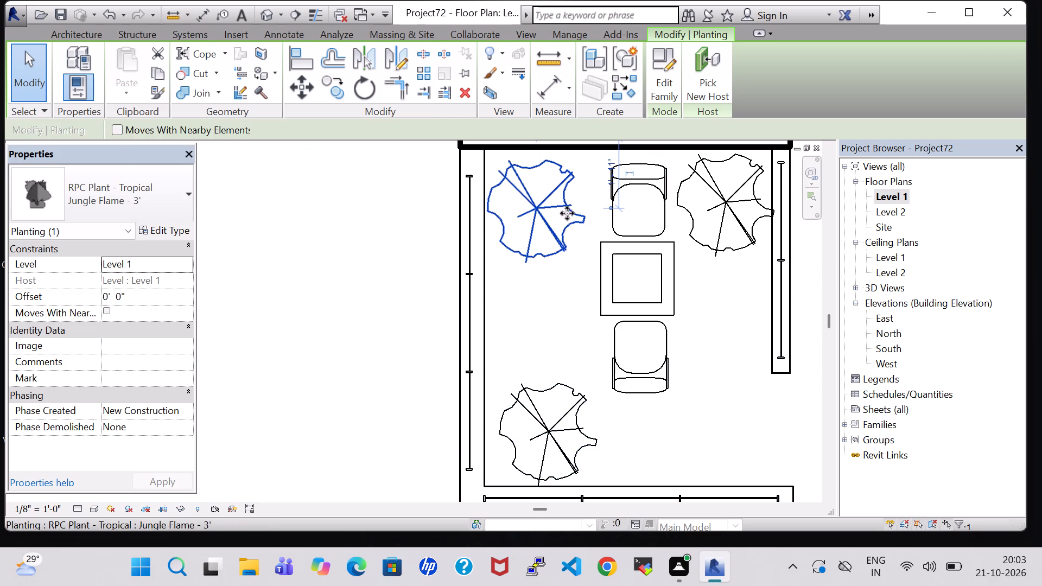
# Check the family types of the three plants in the sit-out.
pyautogui.click(526, 294)
pyautogui.click(524, 209)
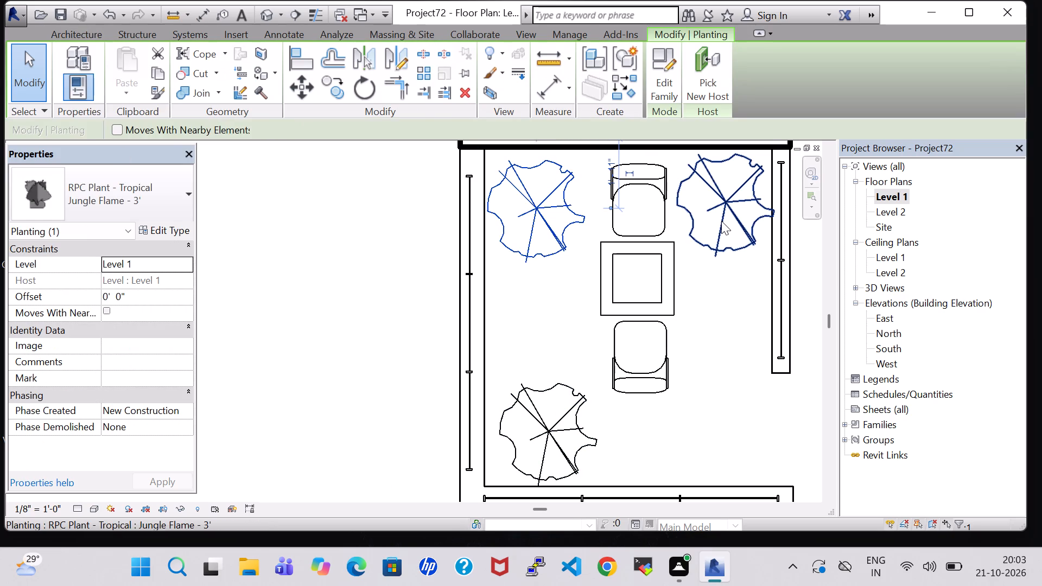
pyautogui.click(721, 221)
pyautogui.click(582, 281)
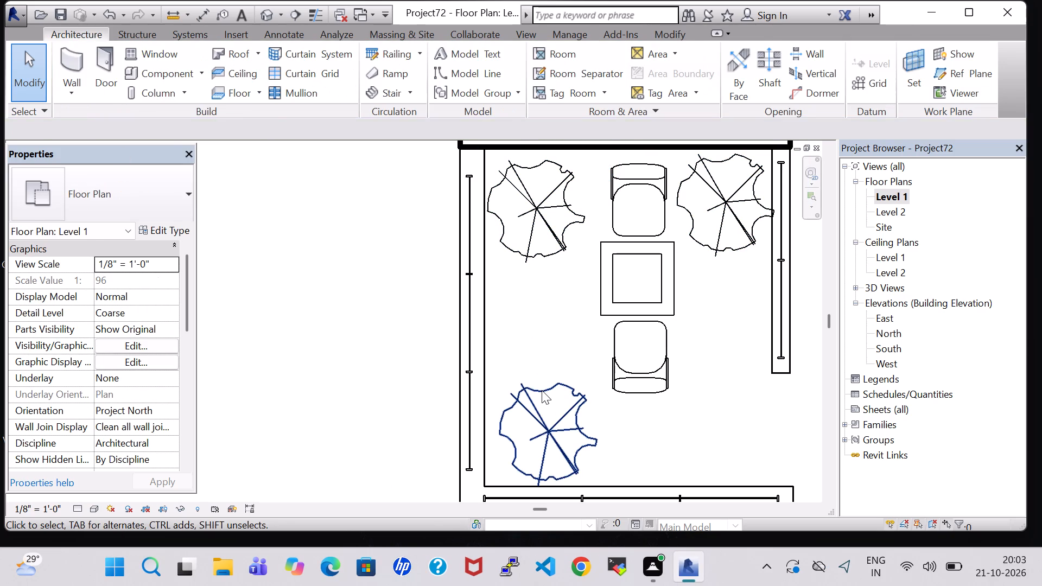
pyautogui.click(542, 390)
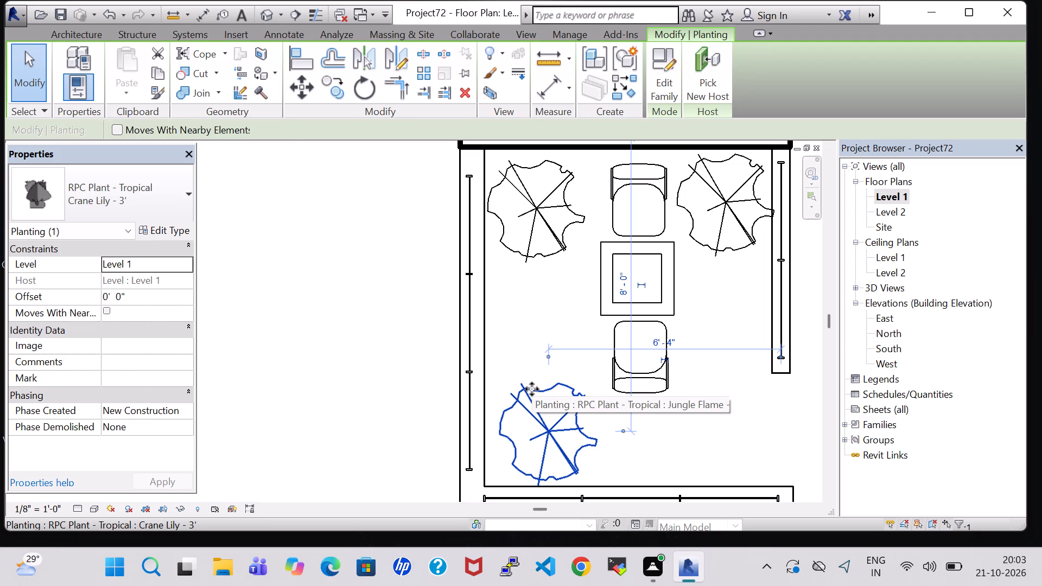
pyautogui.click(525, 228)
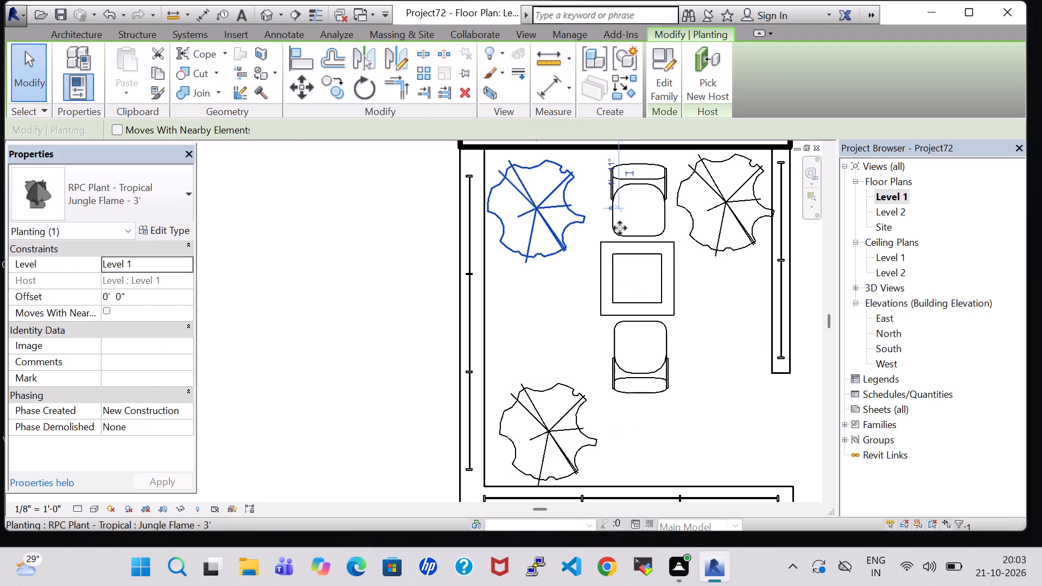
pyautogui.click(700, 227)
# Place a similar Crane Lily - 3' plant south of the east Jungle Flame plant and nudge it one step east.
pyautogui.click(574, 405)
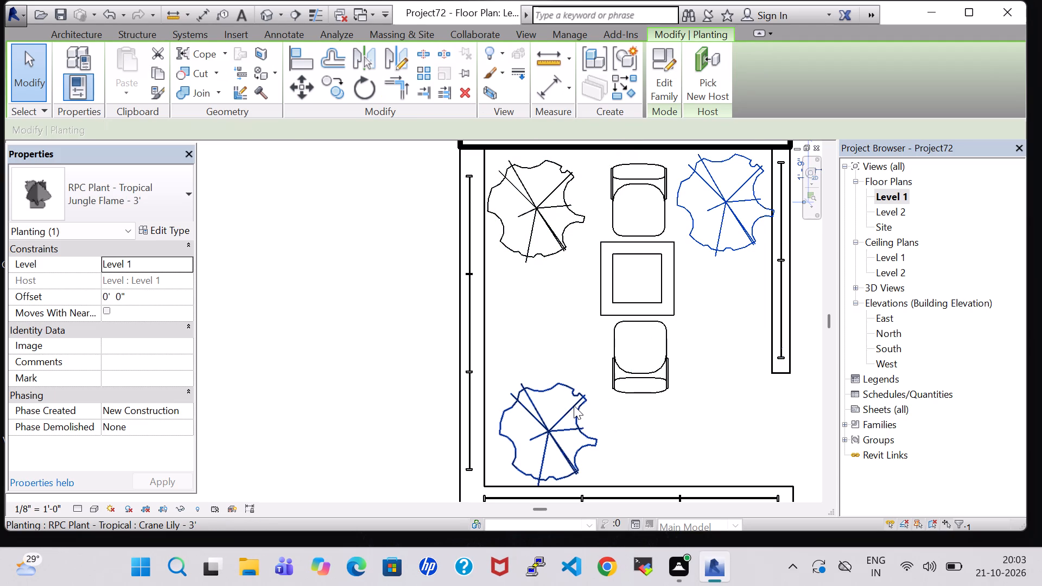
pyautogui.rightClick(574, 405)
pyautogui.click(633, 288)
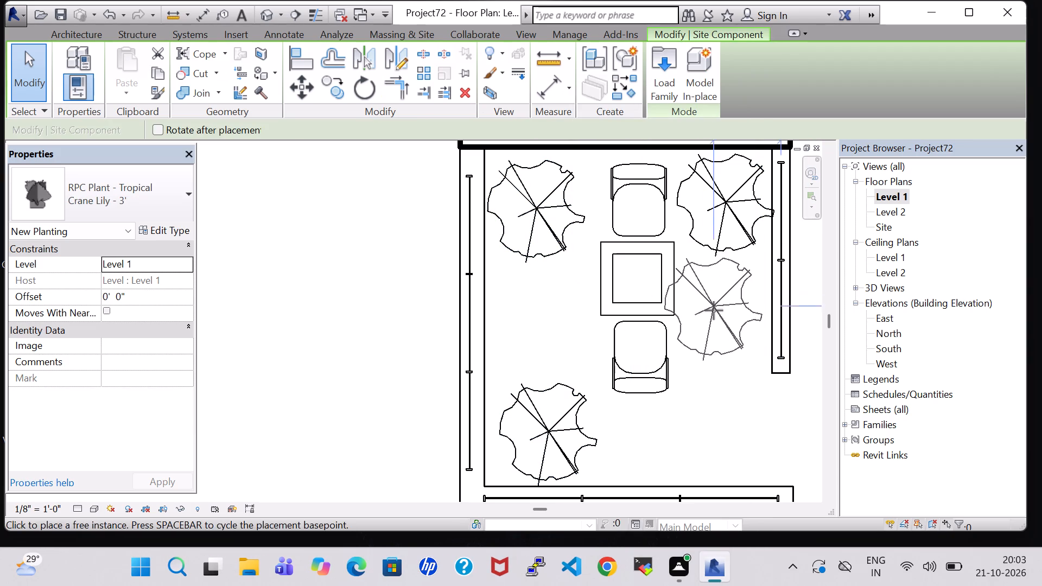
pyautogui.scroll(4, 722, 319)
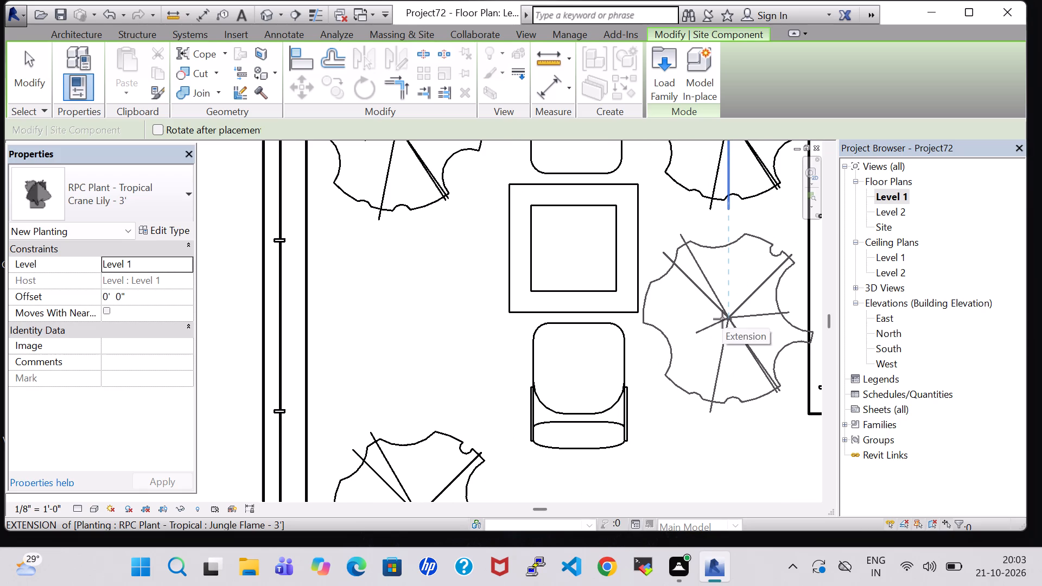
pyautogui.click(725, 319)
pyautogui.press('Escape')
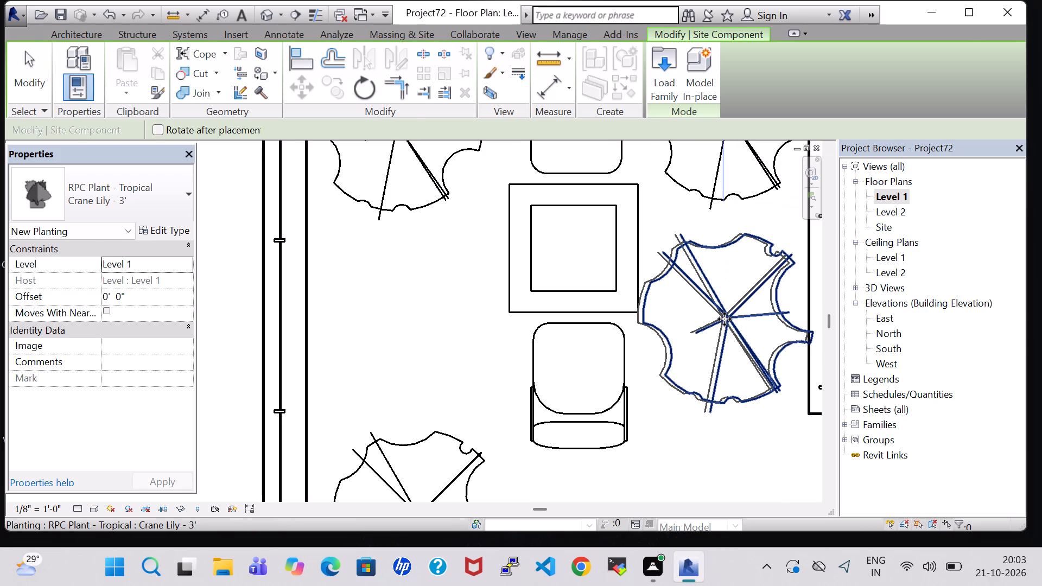
pyautogui.press('Escape')
pyautogui.click(725, 319)
pyautogui.press('Right')
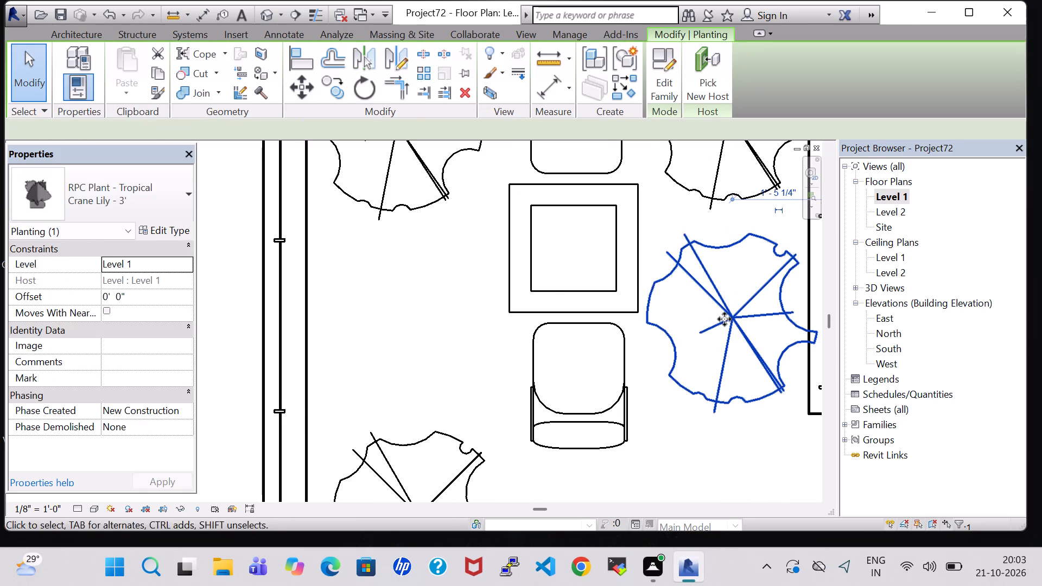
pyautogui.click(391, 283)
pyautogui.click(696, 285)
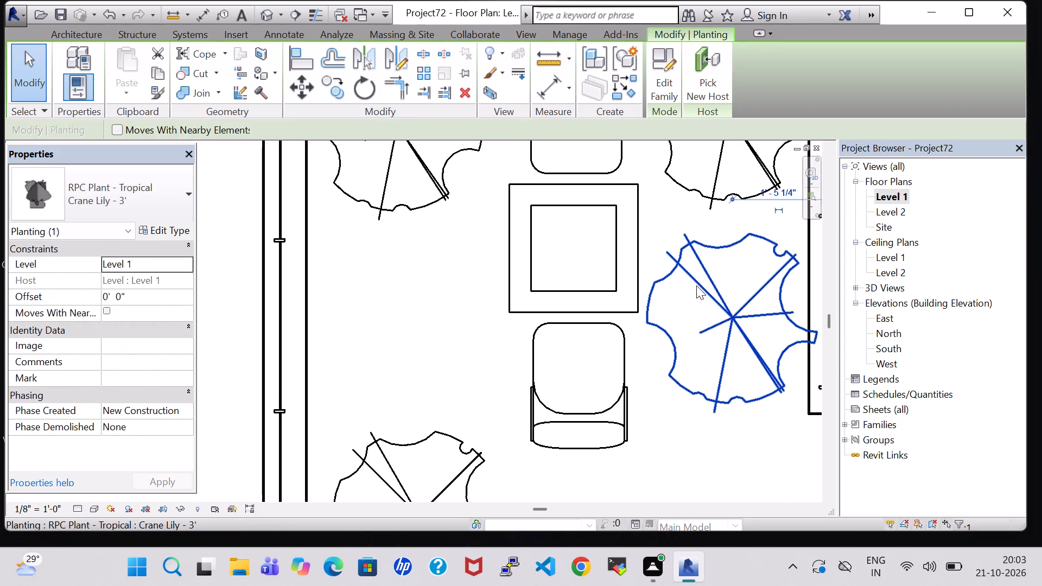
# Check the family types of the Jungle Flame and Crane Lily plants around the sit-out's chairs and coffee table.
pyautogui.click(726, 188)
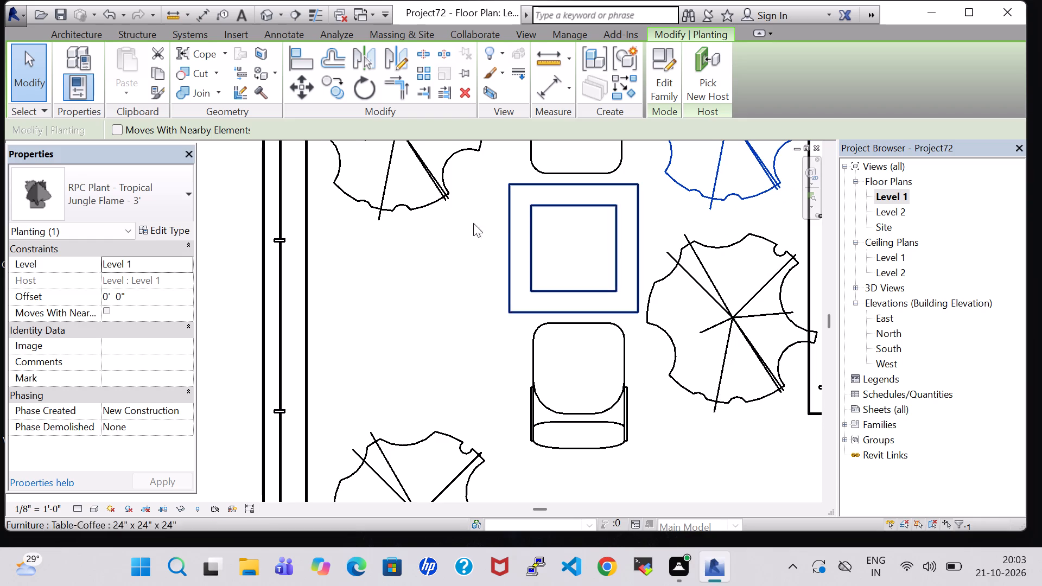
pyautogui.click(393, 205)
pyautogui.click(391, 445)
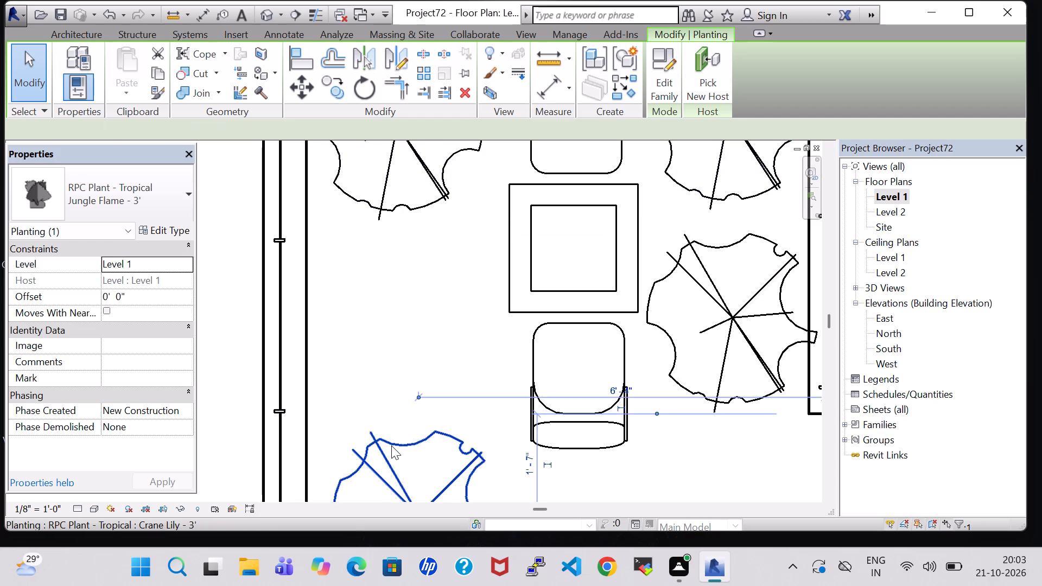
pyautogui.click(396, 199)
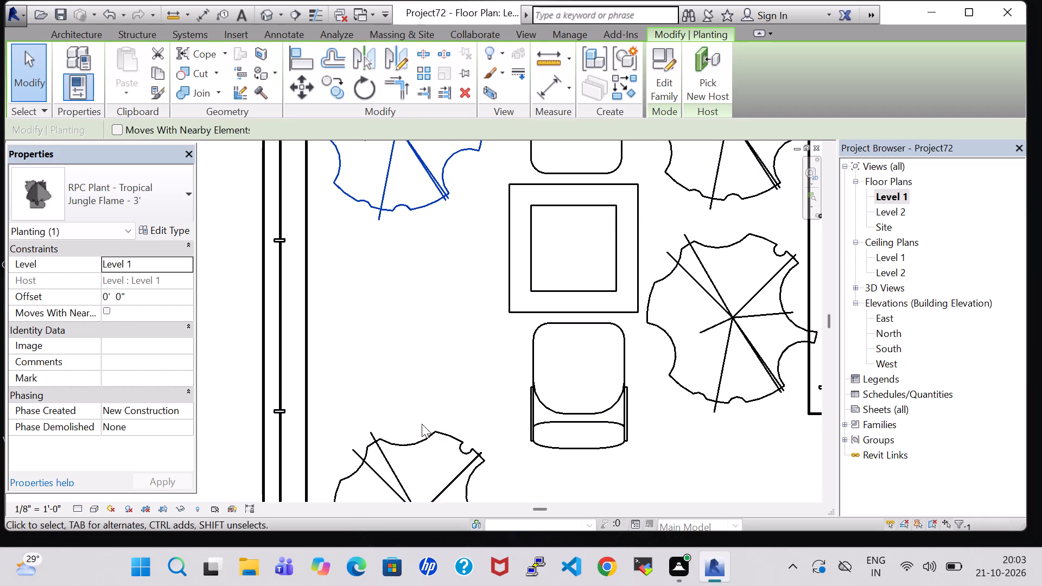
pyautogui.click(696, 193)
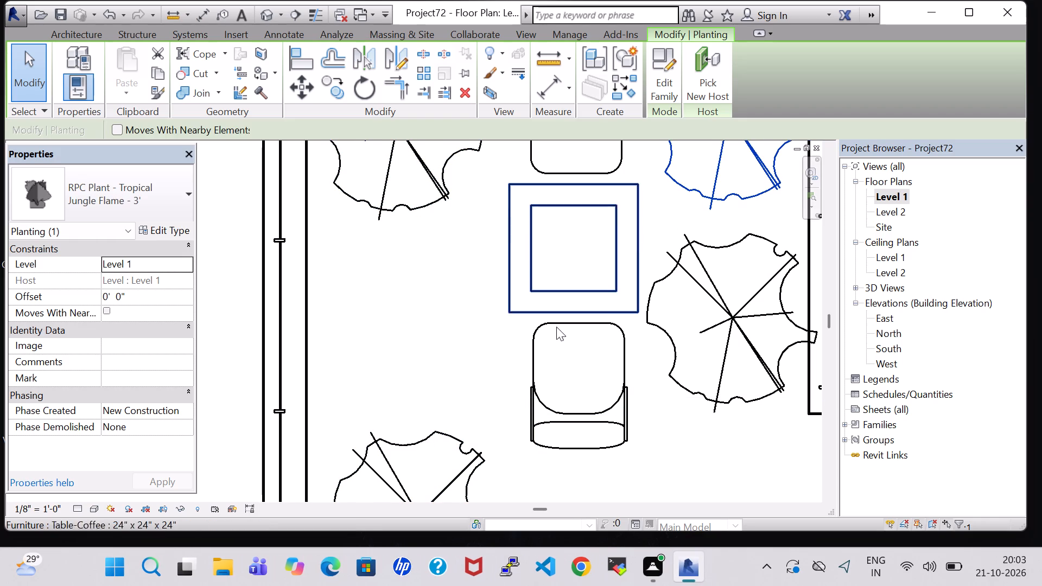
# Change the northwest plant beside the north chair to the RPC Plant - Tropical type Crane Lily - 3'.
pyautogui.click(405, 203)
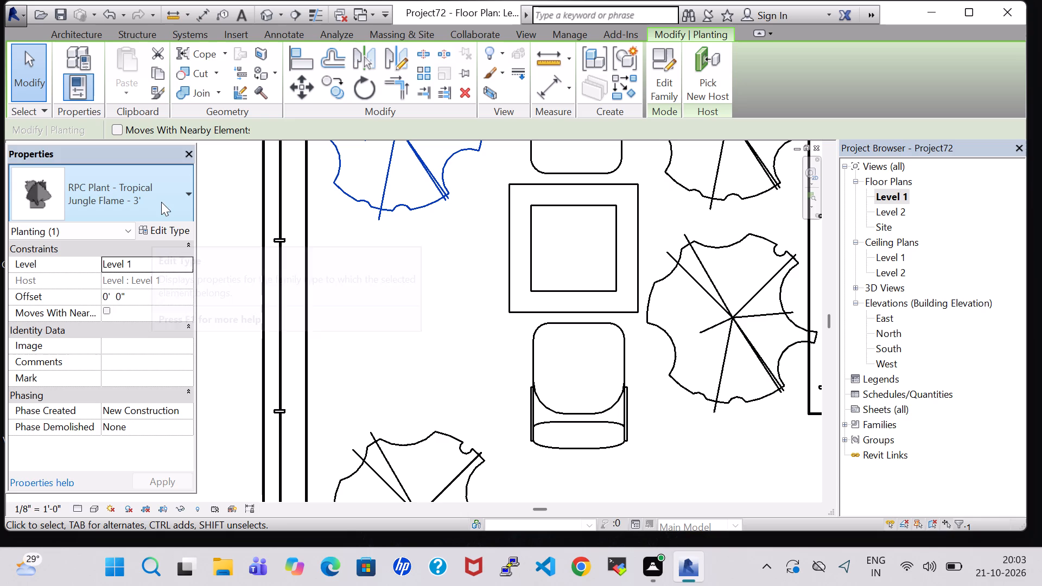
pyautogui.click(155, 206)
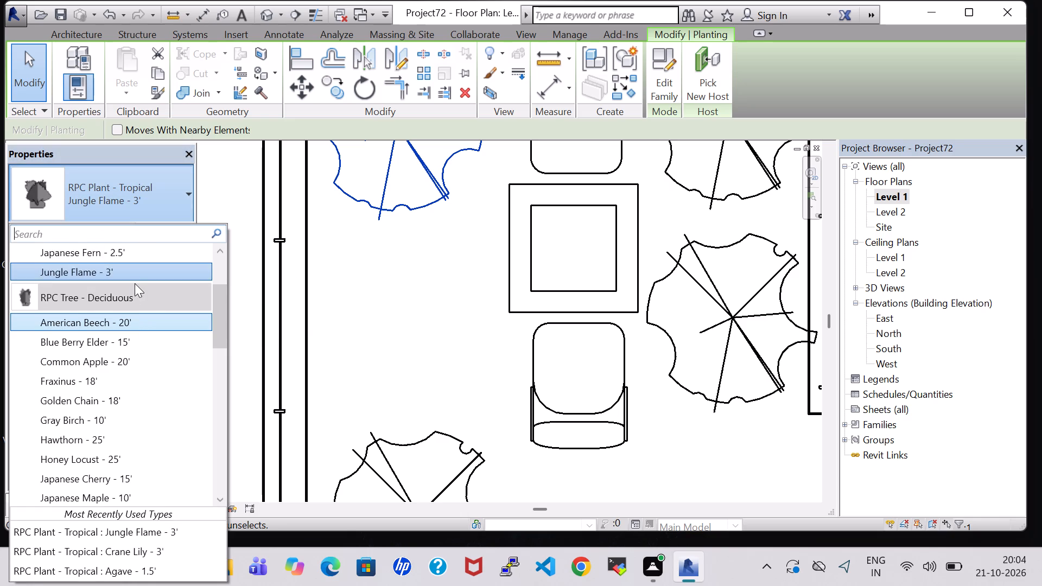
pyautogui.scroll(2, 135, 283)
pyautogui.click(130, 277)
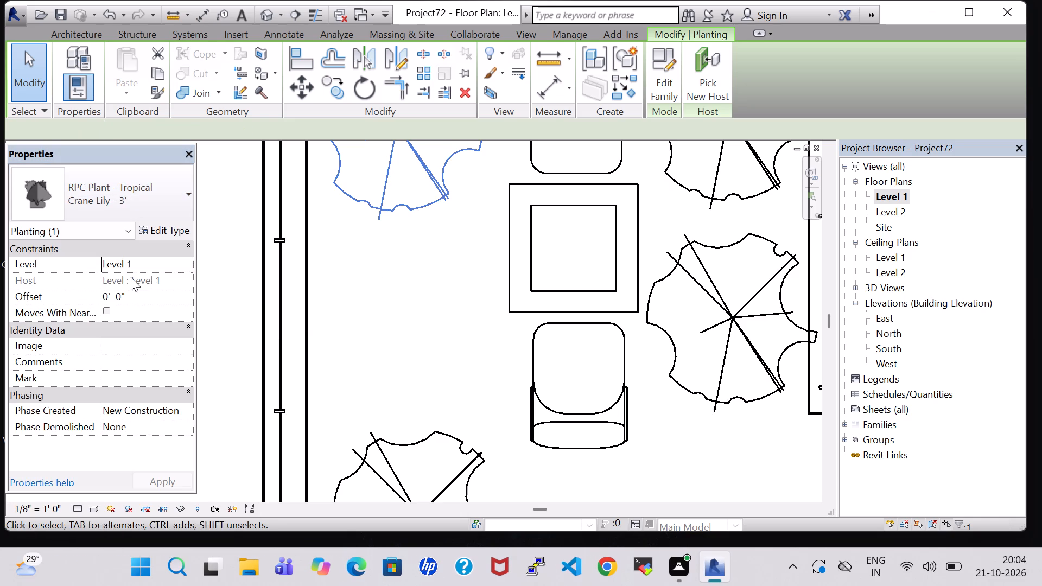
# Change the southwest plant in the sit-out to the RPC Plant - Tropical type Jungle Flame - 3'.
pyautogui.click(413, 443)
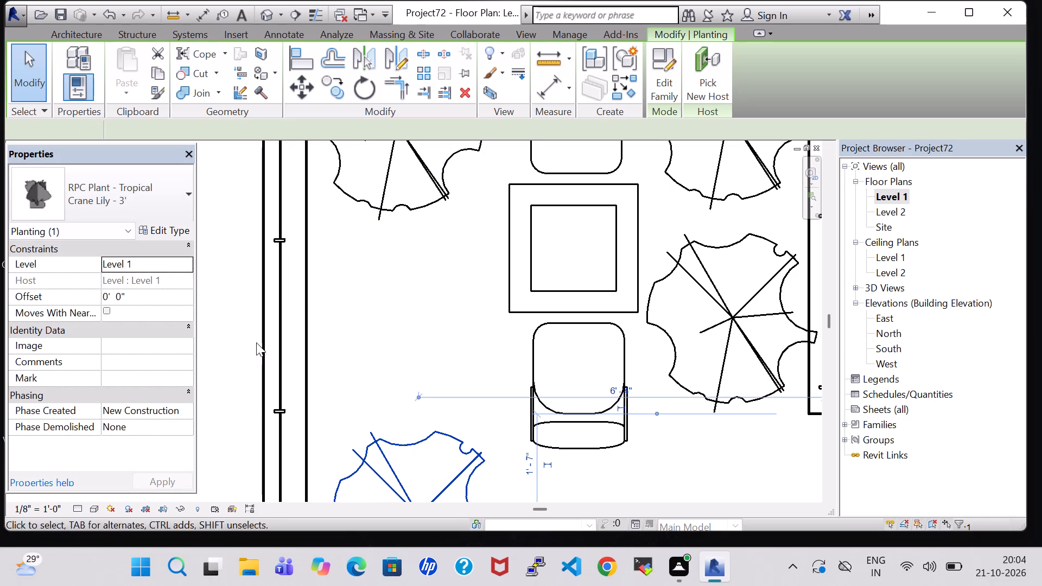
pyautogui.click(147, 200)
pyautogui.click(129, 343)
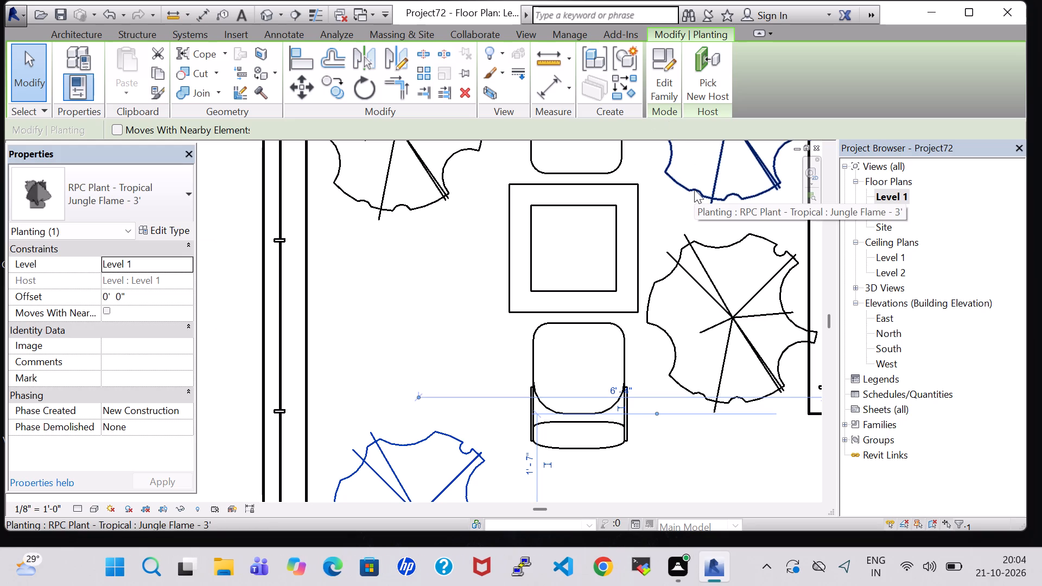
# Recheck the types of the northeast and northwest sit-out plants in plan and clear the selection.
pyautogui.click(694, 189)
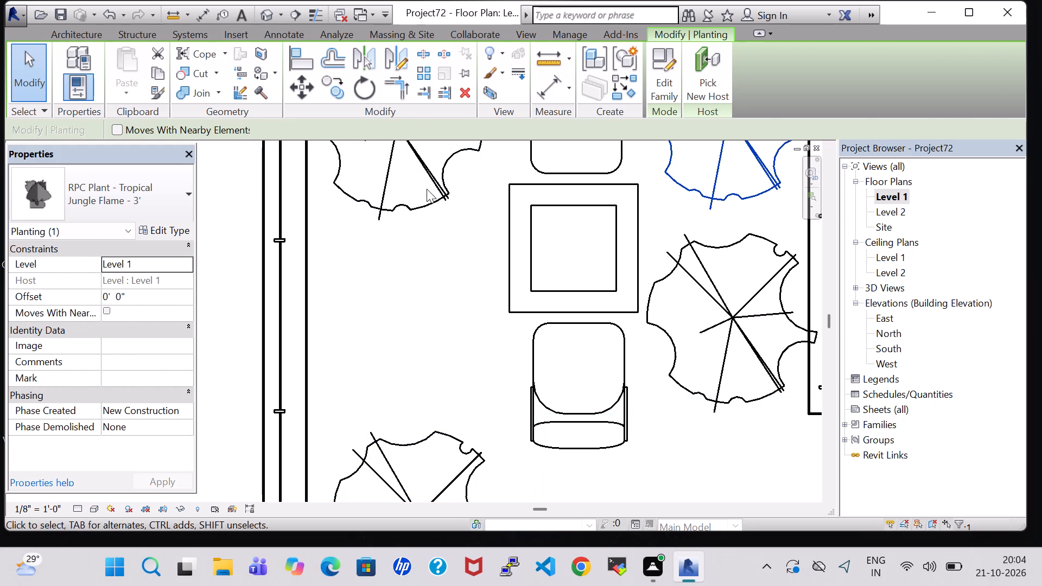
pyautogui.click(427, 189)
pyautogui.click(422, 236)
pyautogui.click(422, 201)
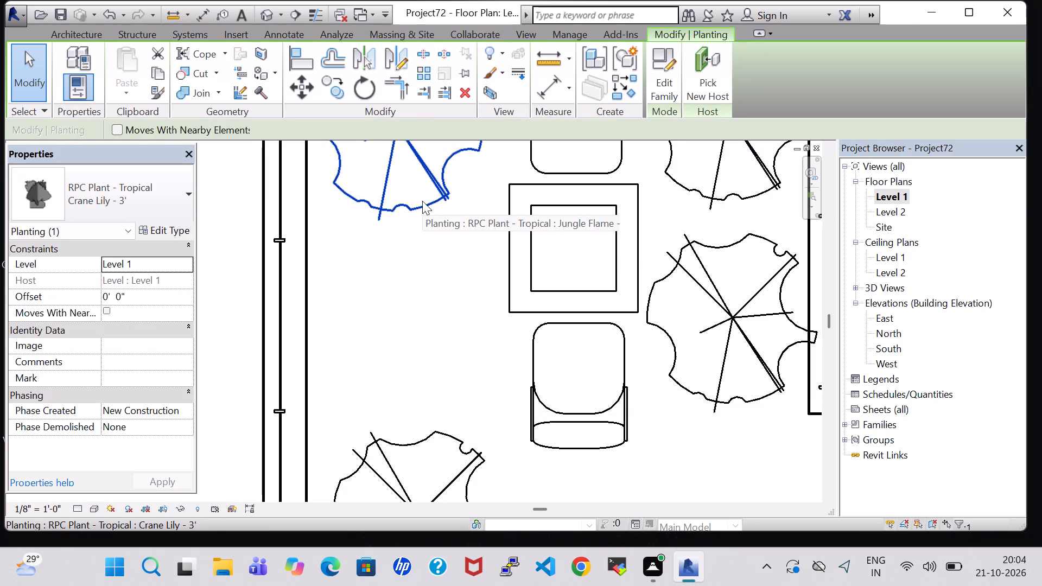
pyautogui.click(689, 189)
pyautogui.click(750, 267)
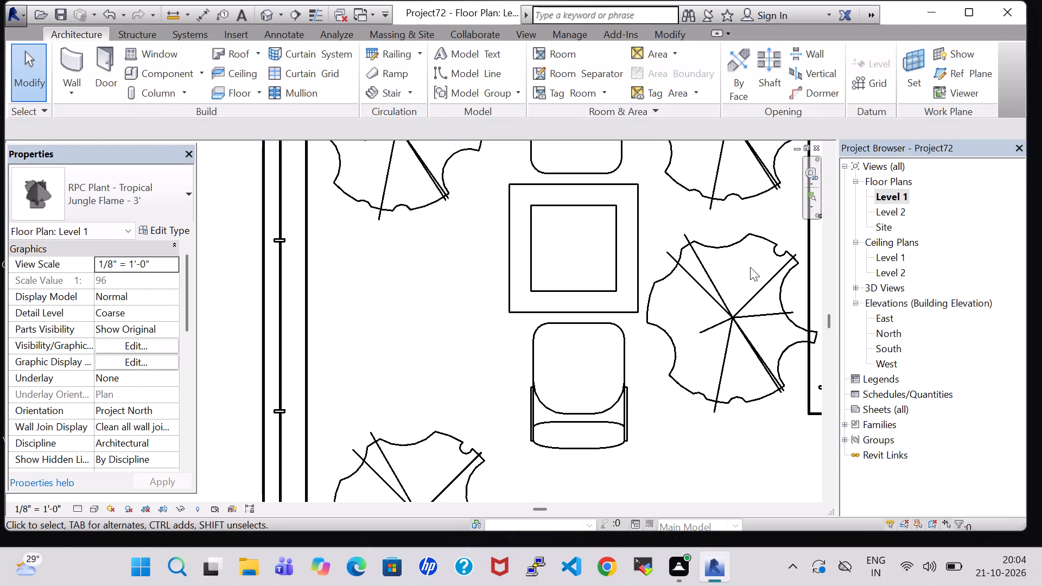
pyautogui.click(734, 253)
pyautogui.click(460, 282)
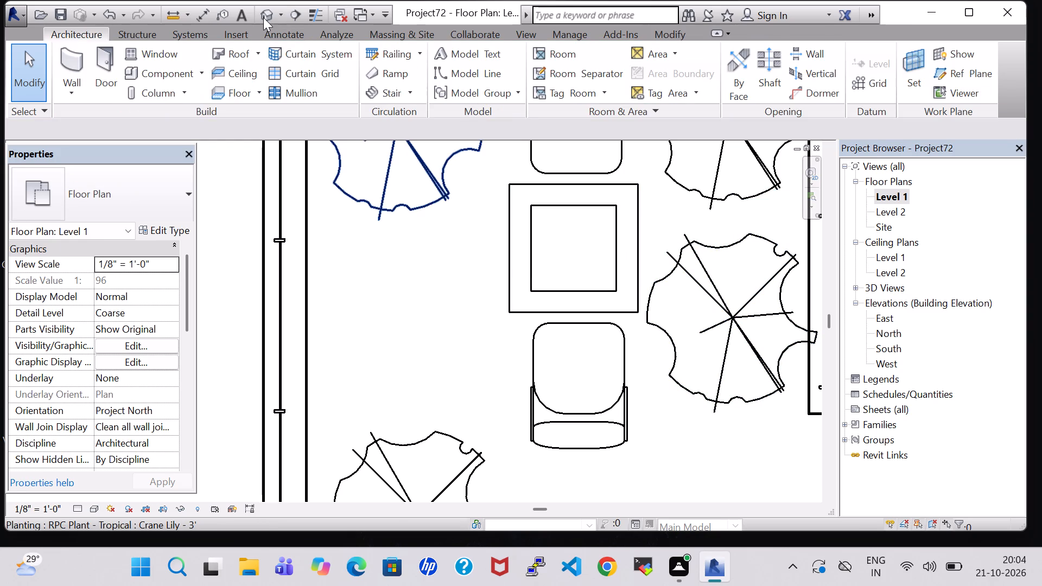
# Inspect the chairs, coffee table and rearranged plants of the sit-out in the 3D view from several angles.
pyautogui.click(263, 17)
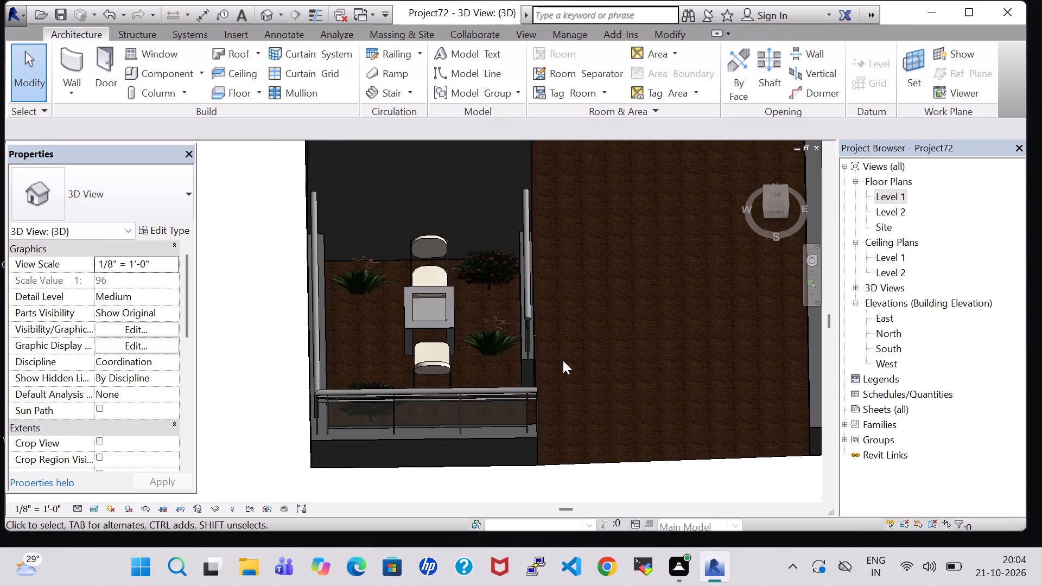
pyautogui.keyDown('shift'); pyautogui.moveTo(563, 360); pyautogui.dragTo(560, 298, button='middle'); pyautogui.keyUp('shift')
pyautogui.moveTo(526, 413); pyautogui.dragTo(529, 361, button='middle')
pyautogui.moveTo(520, 334); pyautogui.dragTo(526, 458, button='middle')
pyautogui.moveTo(571, 361); pyautogui.dragTo(567, 318, button='middle')
pyautogui.moveTo(544, 243); pyautogui.dragTo(556, 385, button='middle')
pyautogui.keyDown('shift'); pyautogui.moveTo(550, 364); pyautogui.dragTo(555, 335, button='middle'); pyautogui.keyUp('shift')
pyautogui.scroll(5, 555, 333)
pyautogui.keyDown('shift'); pyautogui.moveTo(580, 300); pyautogui.dragTo(581, 305, button='middle'); pyautogui.keyUp('shift')
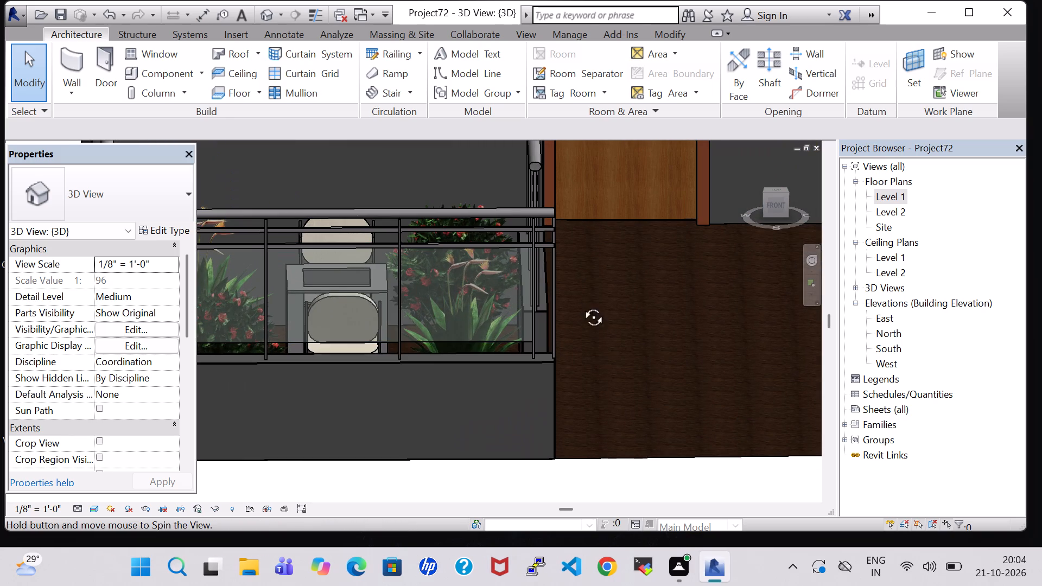
pyautogui.keyDown('shift'); pyautogui.moveTo(581, 305); pyautogui.dragTo(589, 382, button='middle'); pyautogui.keyUp('shift')
pyautogui.moveTo(539, 366); pyautogui.dragTo(535, 216, button='middle')
pyautogui.middleClick(514, 316)
pyautogui.moveTo(514, 302); pyautogui.dragTo(514, 252, button='middle')
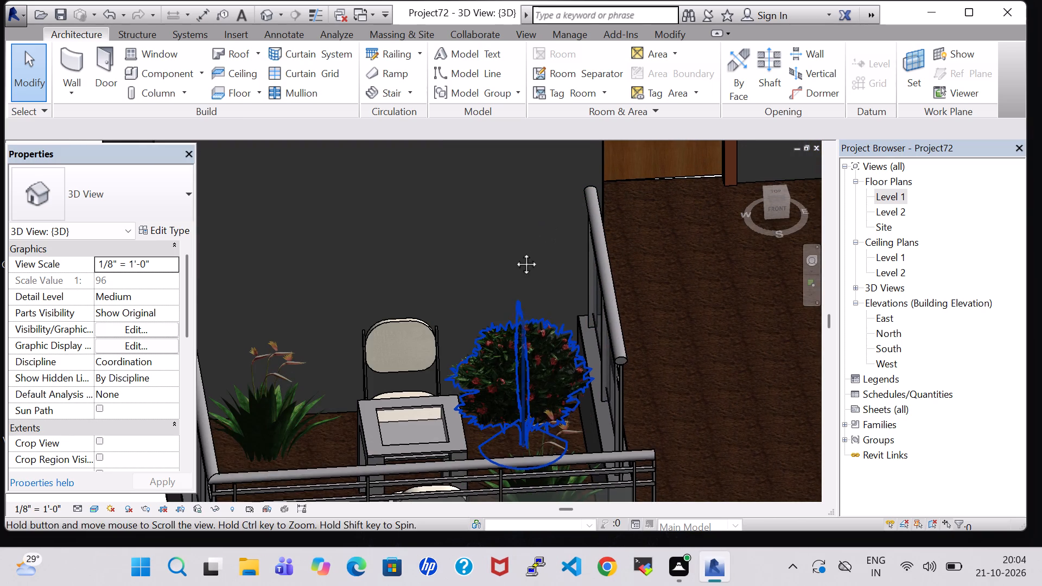
pyautogui.moveTo(514, 252); pyautogui.dragTo(509, 220, button='middle')
pyautogui.moveTo(663, 278); pyautogui.dragTo(670, 361, button='middle')
pyautogui.moveTo(711, 402); pyautogui.dragTo(643, 187, button='middle')
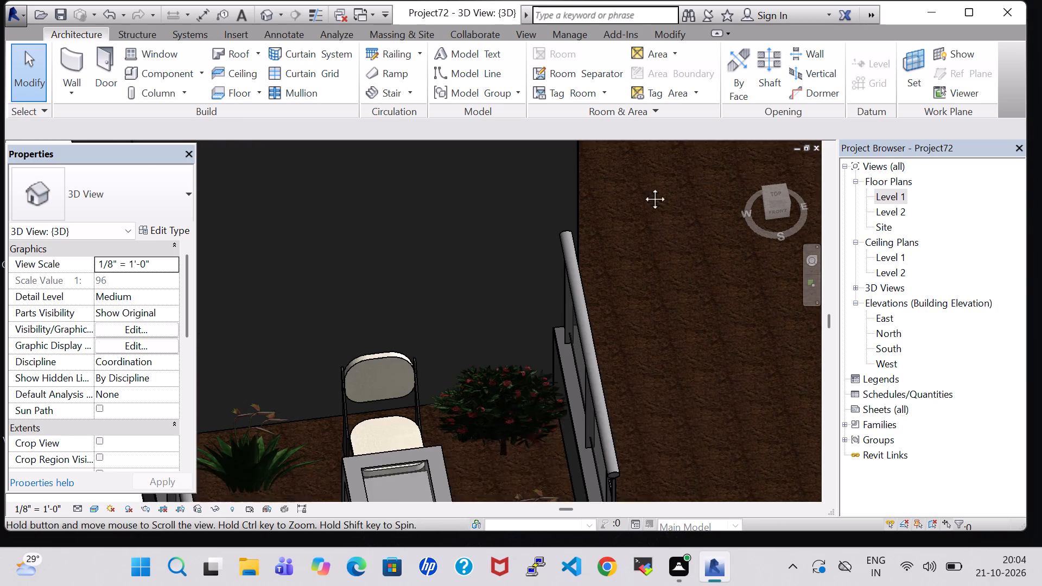
pyautogui.moveTo(643, 187); pyautogui.dragTo(642, 184, button='middle')
pyautogui.moveTo(646, 313); pyautogui.dragTo(628, 249, button='middle')
pyautogui.keyDown('shift'); pyautogui.moveTo(622, 245); pyautogui.dragTo(632, 307, button='middle'); pyautogui.keyUp('shift')
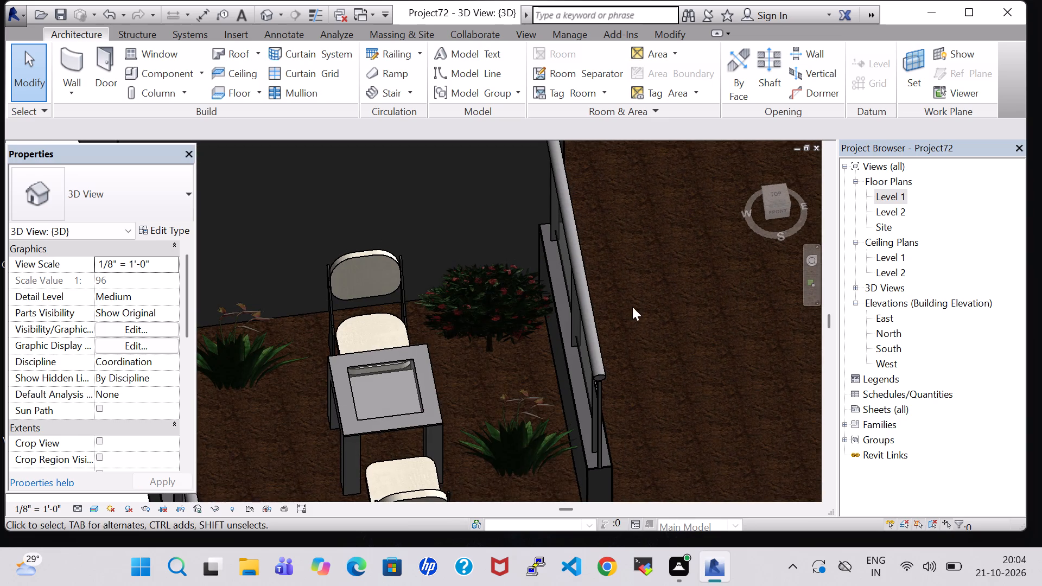
# In the Level 1 floor plan, start a Generic - 12" floor and draw its north boundary line, 20'-8", along the house's outer edge.
pyautogui.doubleClick(880, 198)
pyautogui.scroll(-6, 708, 327)
pyautogui.scroll(1, 706, 327)
pyautogui.moveTo(706, 327); pyautogui.dragTo(401, 342, button='middle')
pyautogui.scroll(-3, 406, 347)
pyautogui.moveTo(568, 350); pyautogui.dragTo(566, 488, button='middle')
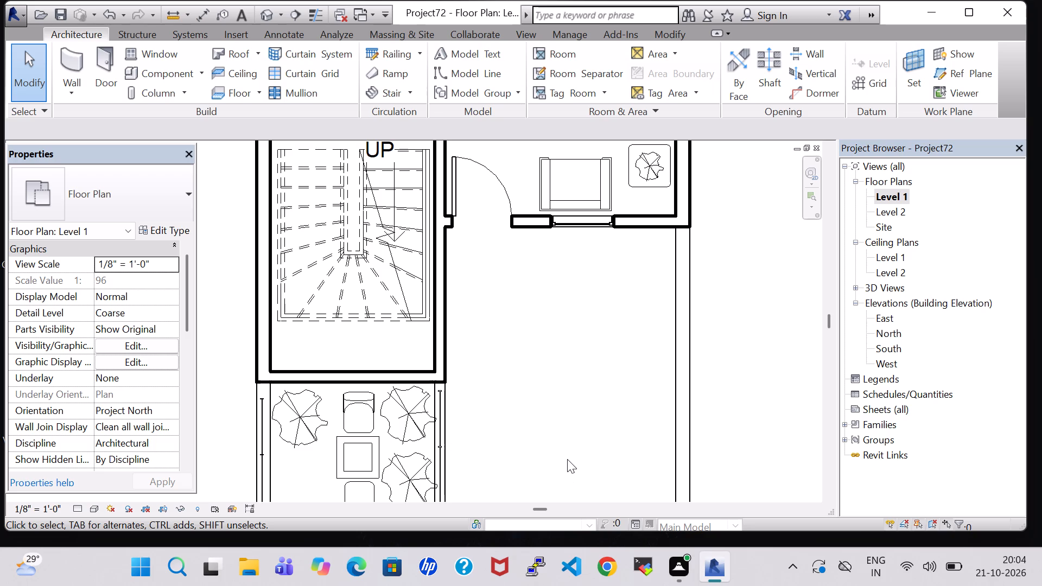
pyautogui.scroll(-2, 567, 459)
pyautogui.moveTo(571, 443); pyautogui.dragTo(568, 394, button='middle')
pyautogui.scroll(-2, 637, 317)
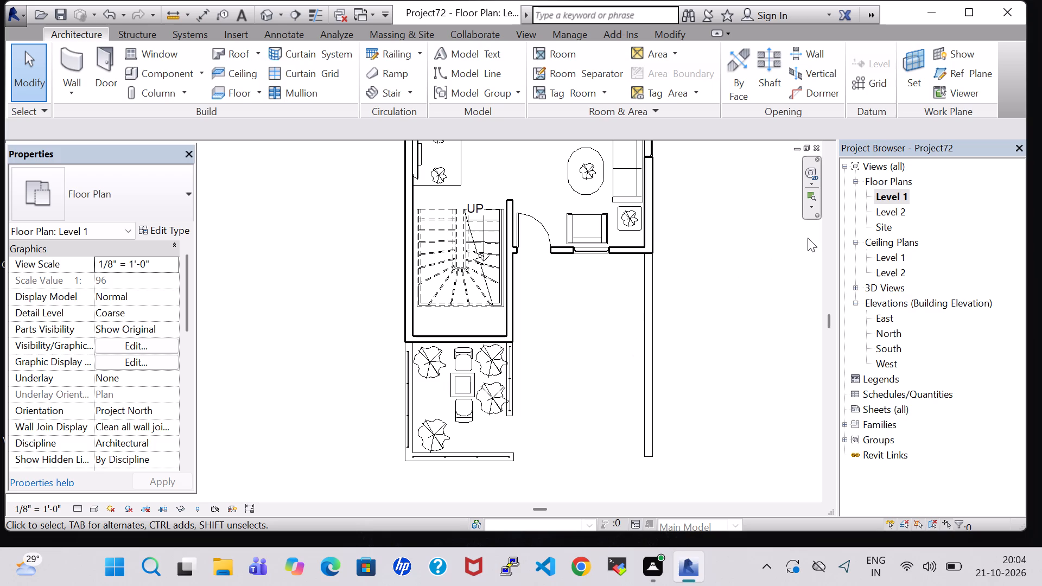
pyautogui.click(236, 93)
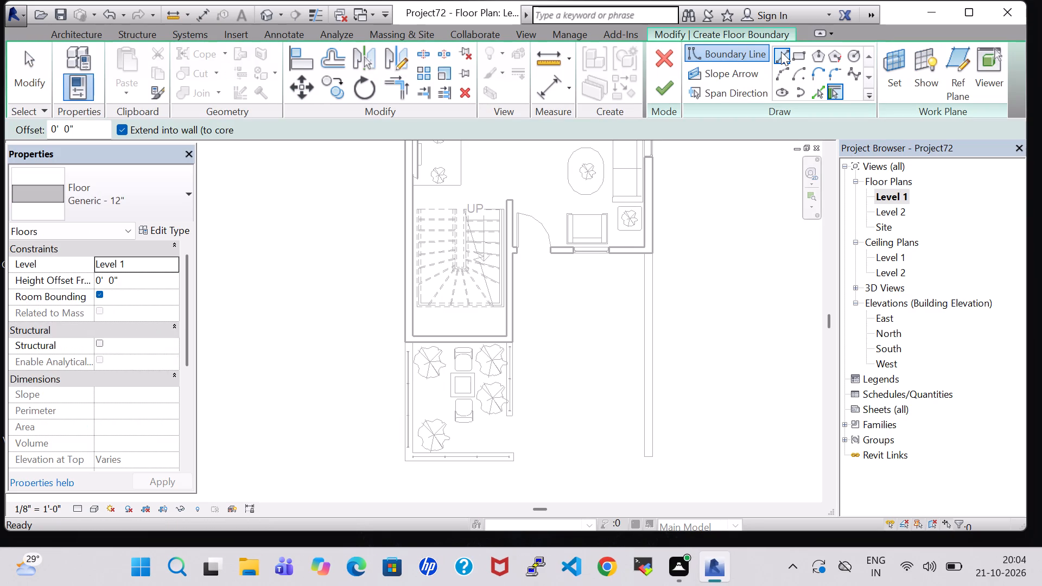
pyautogui.click(781, 52)
pyautogui.moveTo(683, 223); pyautogui.dragTo(700, 399, button='middle')
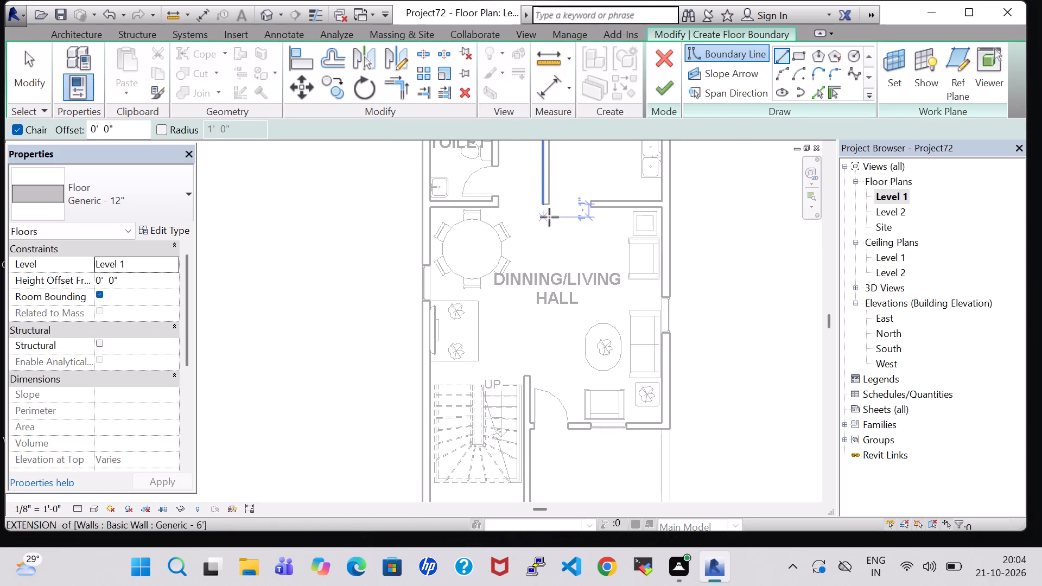
pyautogui.moveTo(551, 216); pyautogui.dragTo(602, 410, button='middle')
pyautogui.moveTo(556, 237); pyautogui.dragTo(568, 411, button='middle')
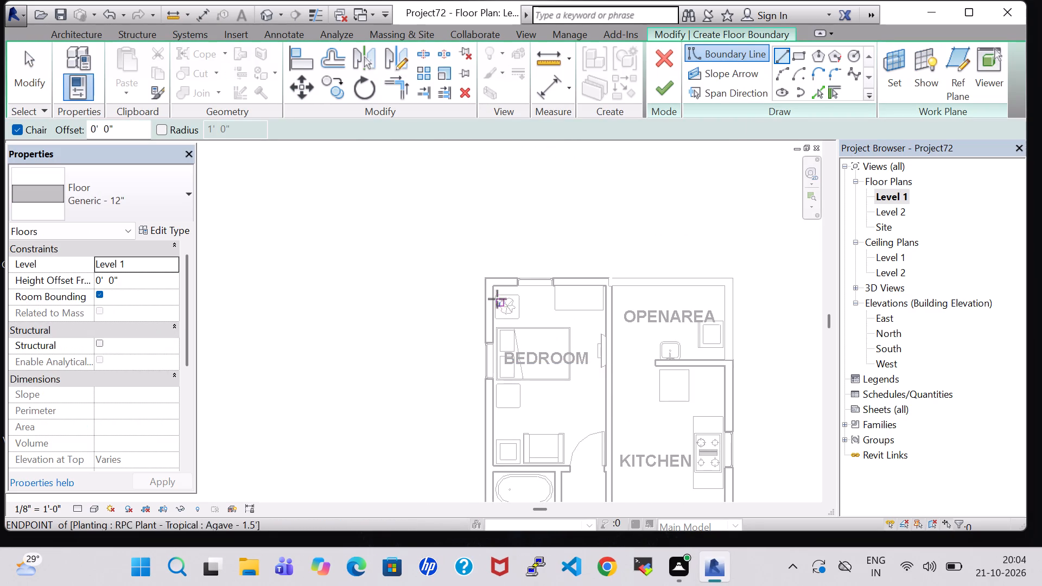
pyautogui.click(485, 279)
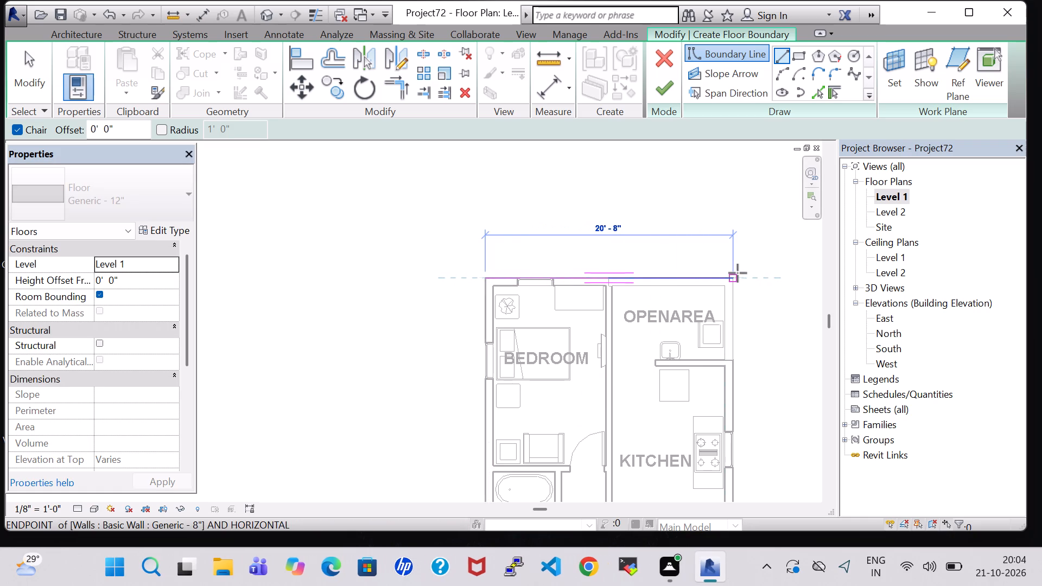
pyautogui.click(735, 278)
# Draw the floor's east boundary line, 43'-4", along the outer wall face to the living hall's southeast corner.
pyautogui.moveTo(731, 412); pyautogui.dragTo(701, 182, button='middle')
pyautogui.moveTo(703, 388); pyautogui.dragTo(696, 355, button='middle')
pyautogui.moveTo(697, 168); pyautogui.dragTo(696, 151, button='middle')
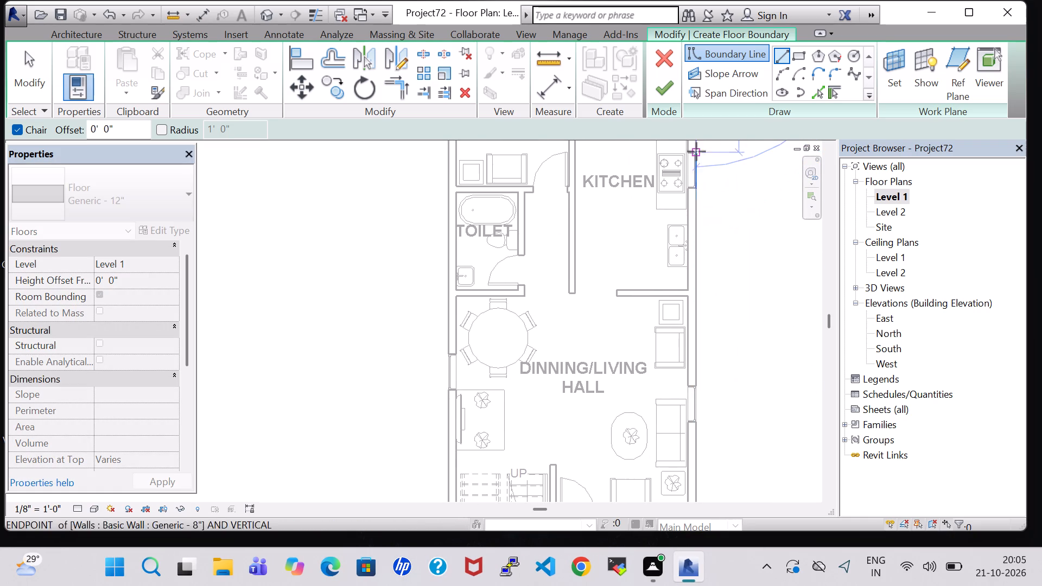
pyautogui.moveTo(695, 315); pyautogui.dragTo(682, 216, button='middle')
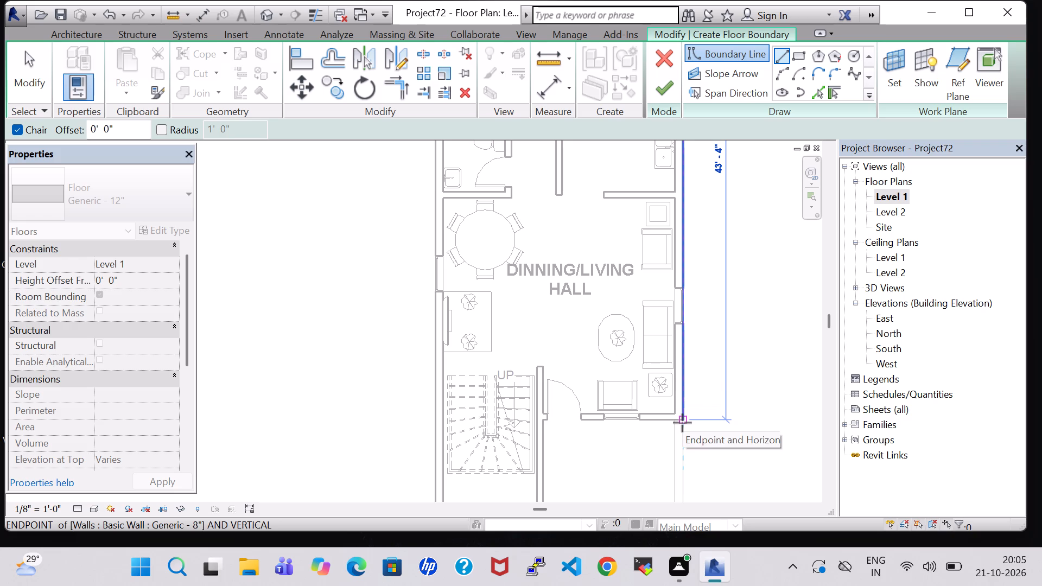
pyautogui.moveTo(682, 423); pyautogui.dragTo(683, 375, button='middle')
pyautogui.click(683, 372)
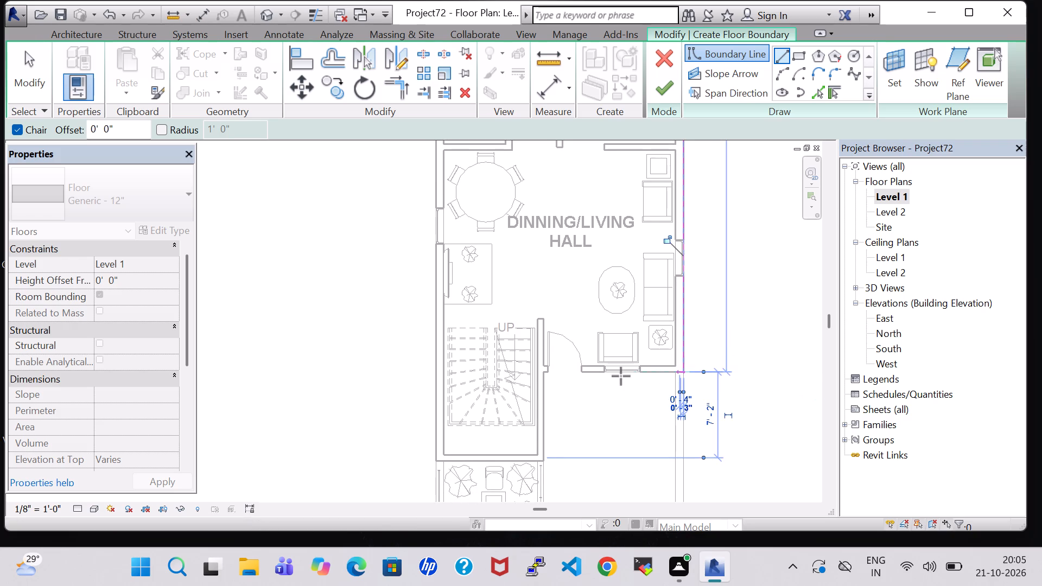
# Trace the floor's stepped south boundary: 11'-8" west, 7'-5 1/8" south, and west along the stairwell's outer wall to its southwest corner.
pyautogui.click(544, 376)
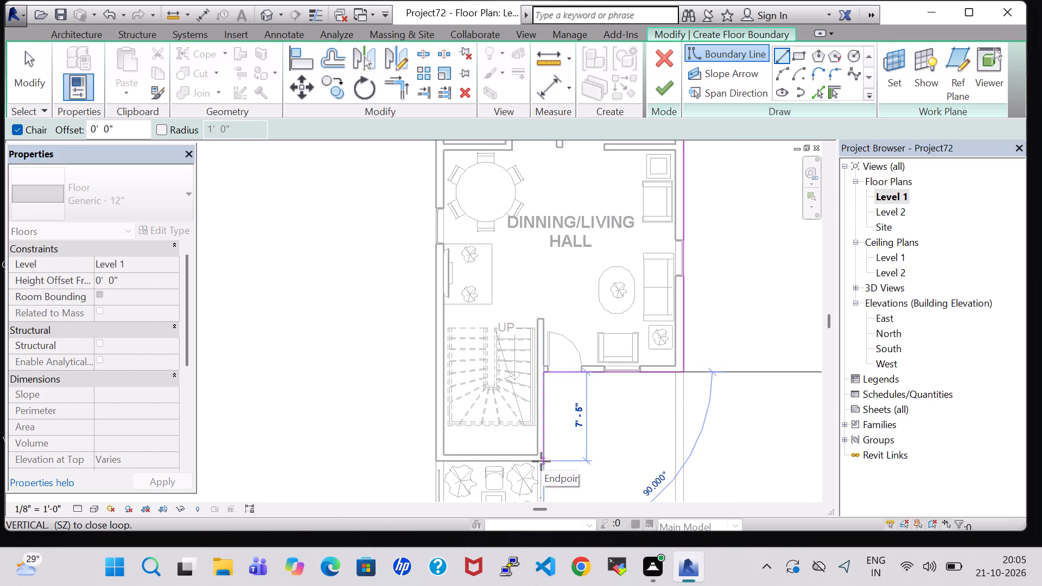
pyautogui.scroll(5, 541, 461)
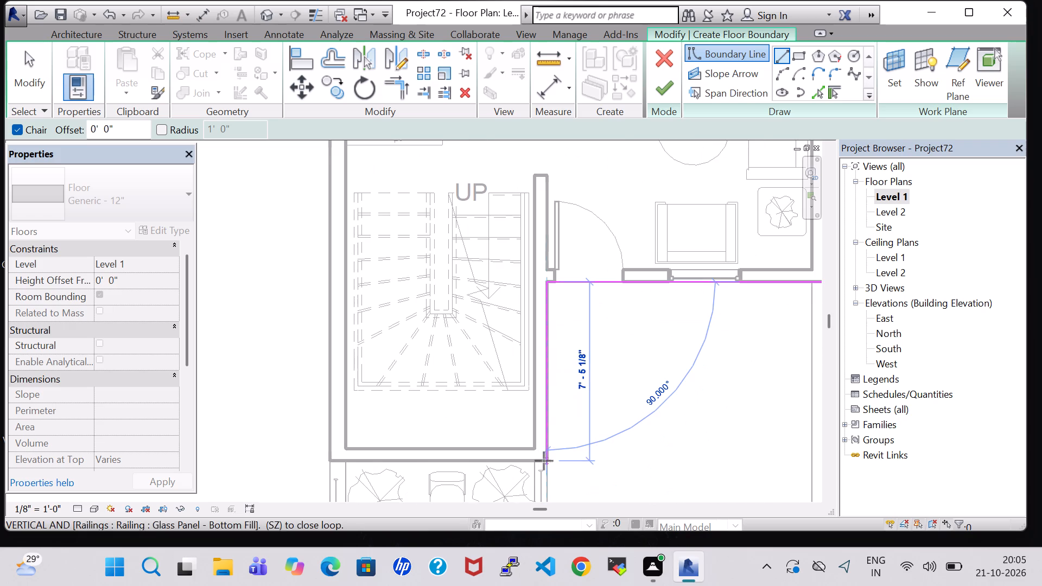
pyautogui.click(545, 461)
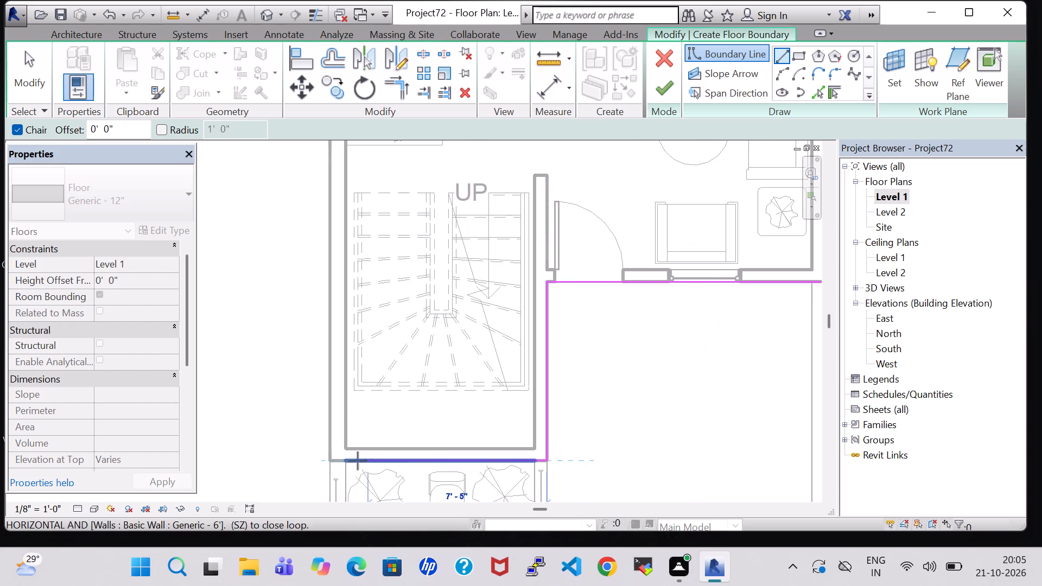
pyautogui.click(328, 461)
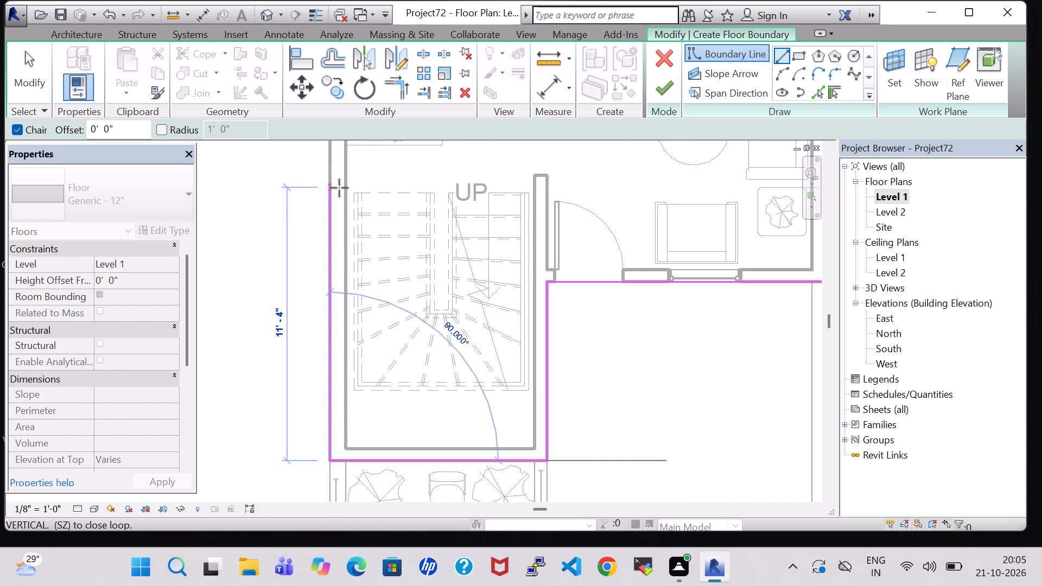
# Close the floor boundary along the west outer wall up to the bedroom's northwest corner and finish the floor.
pyautogui.moveTo(339, 188); pyautogui.dragTo(352, 447, button='middle')
pyautogui.scroll(1, 344, 160)
pyautogui.moveTo(344, 160); pyautogui.dragTo(343, 501, button='middle')
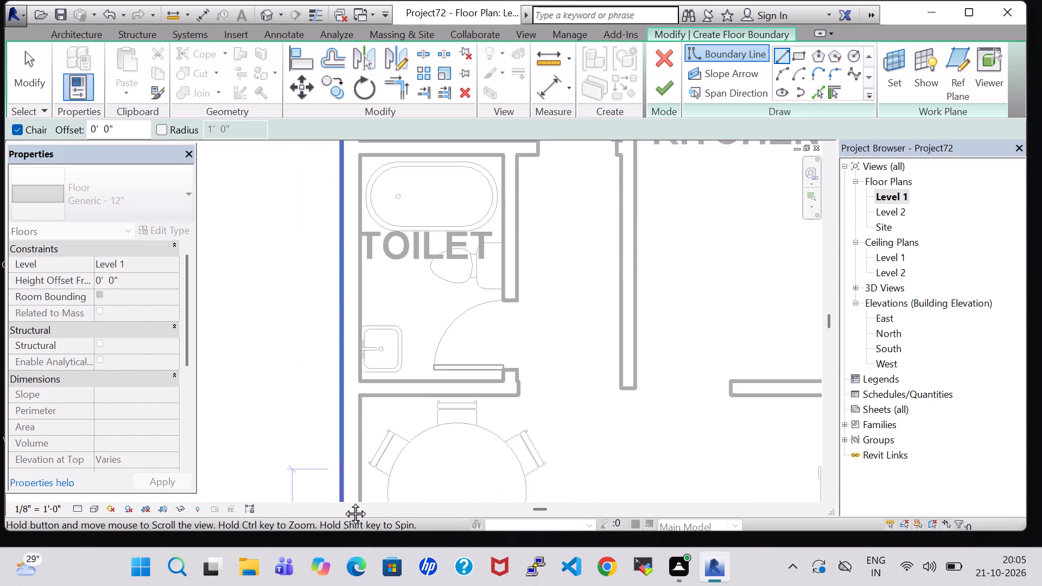
pyautogui.moveTo(343, 501); pyautogui.dragTo(343, 508, button='middle')
pyautogui.moveTo(351, 211); pyautogui.dragTo(354, 542, button='middle')
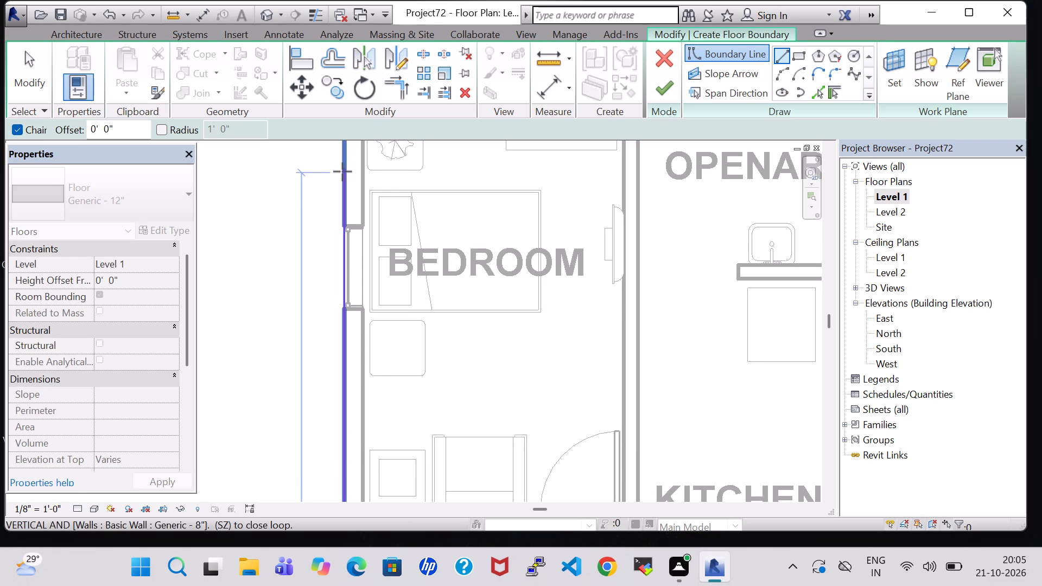
pyautogui.moveTo(342, 171); pyautogui.dragTo(351, 506, button='middle')
pyautogui.click(351, 413)
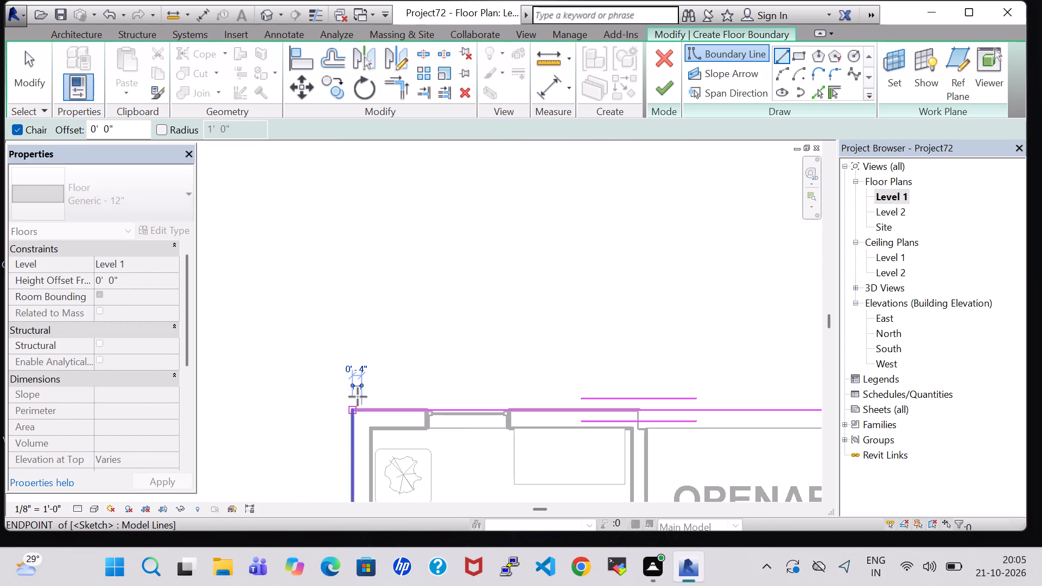
pyautogui.click(662, 85)
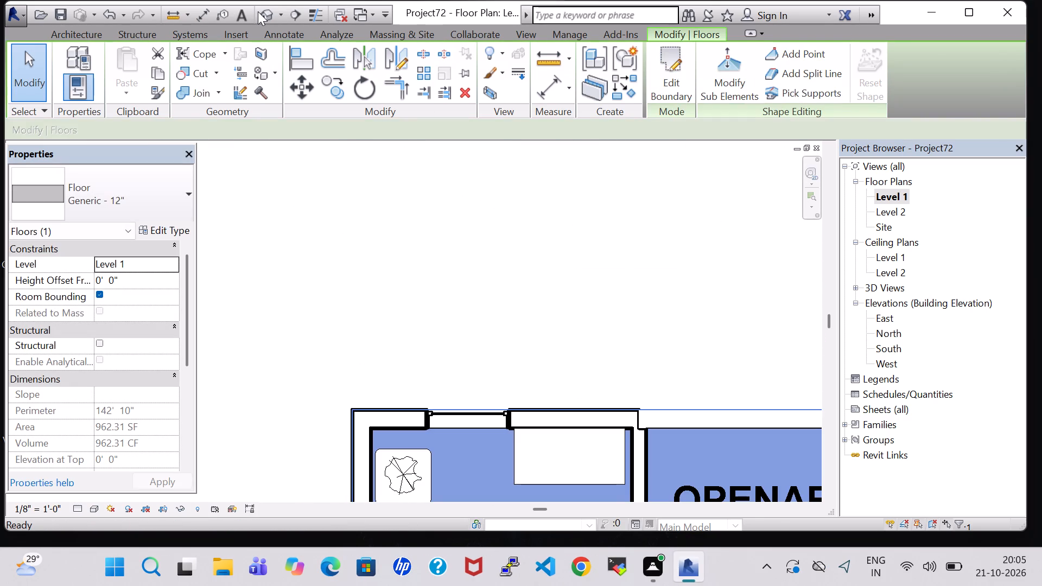
# In the 3D view, duplicate the wall type of the sit-out's low front wall as Generic - 2'.
pyautogui.click(259, 11)
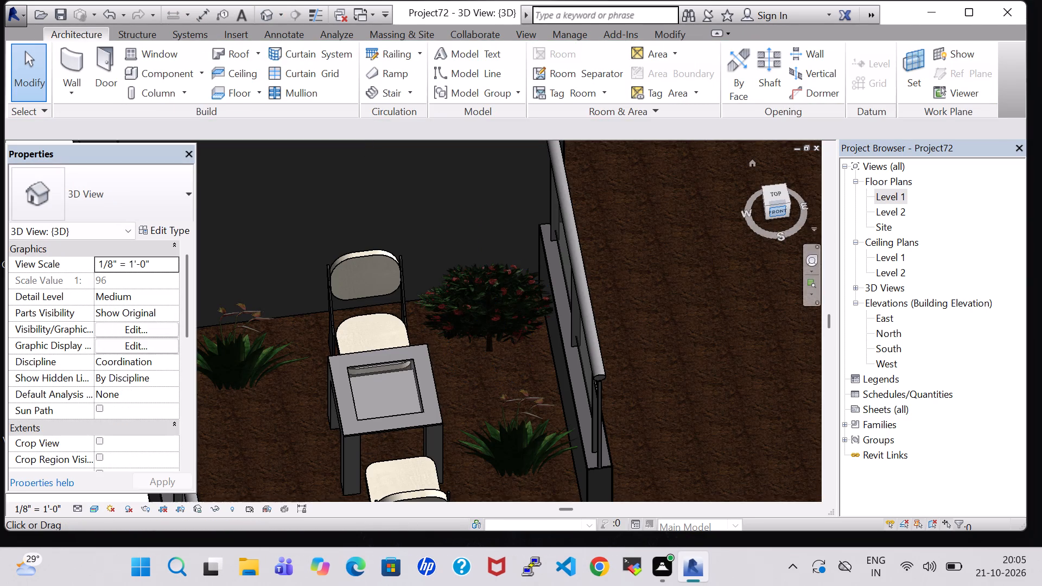
pyautogui.click(776, 216)
pyautogui.scroll(2, 463, 326)
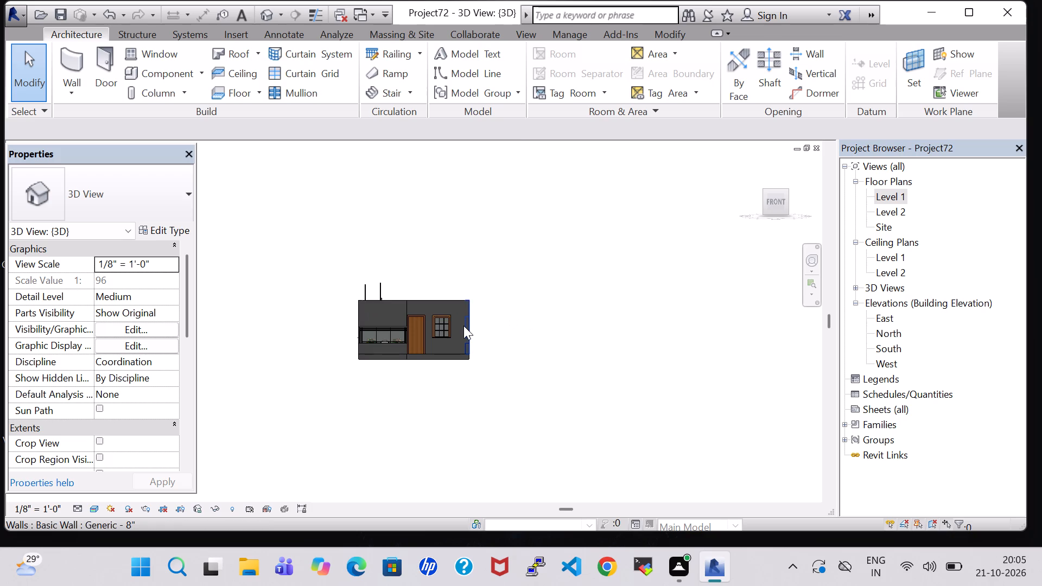
pyautogui.scroll(6, 463, 326)
pyautogui.moveTo(573, 337); pyautogui.dragTo(579, 412, button='middle')
pyautogui.moveTo(562, 395); pyautogui.dragTo(760, 323, button='middle')
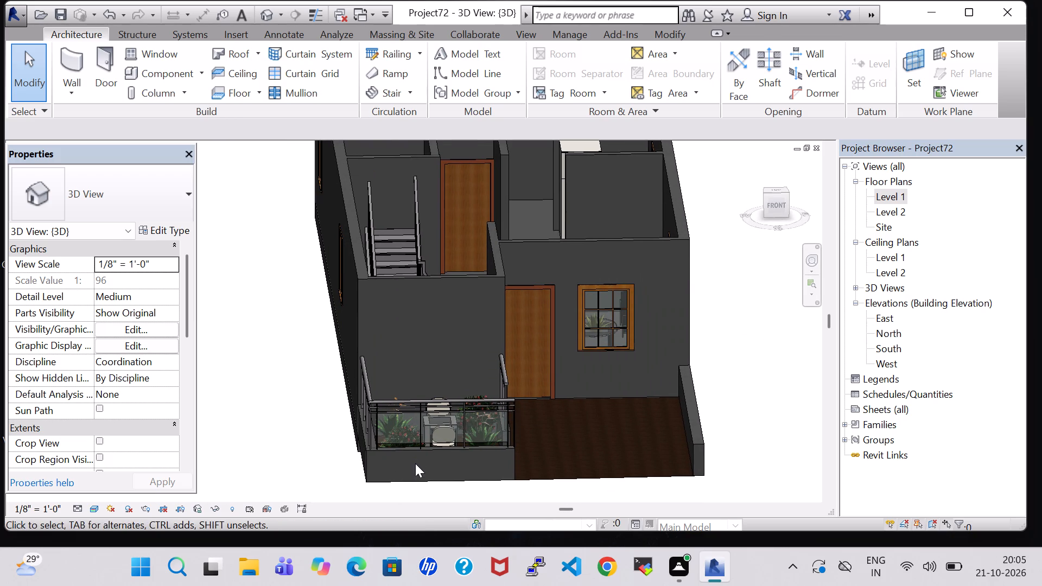
pyautogui.click(414, 476)
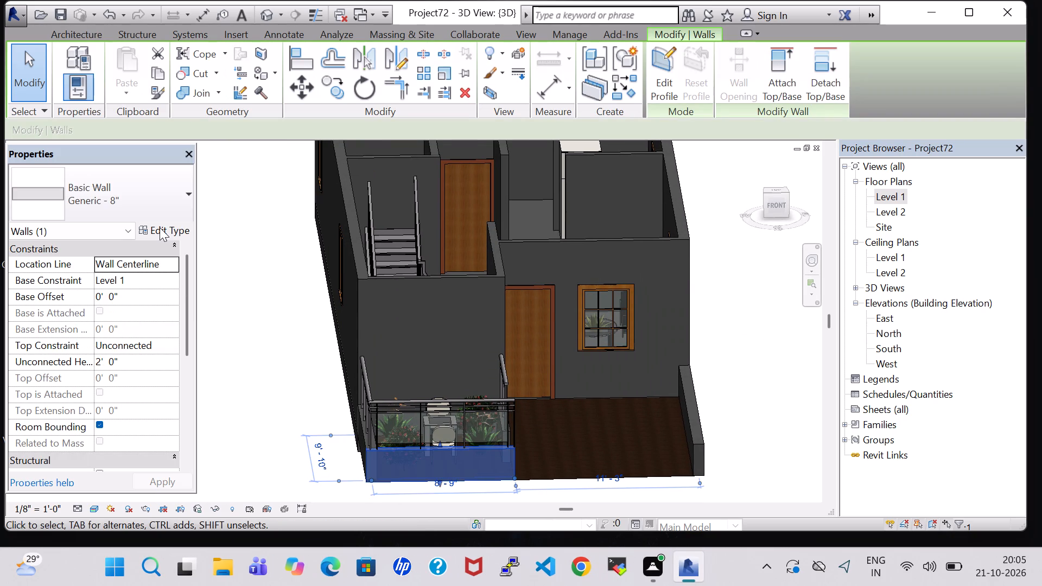
pyautogui.click(160, 230)
pyautogui.click(632, 125)
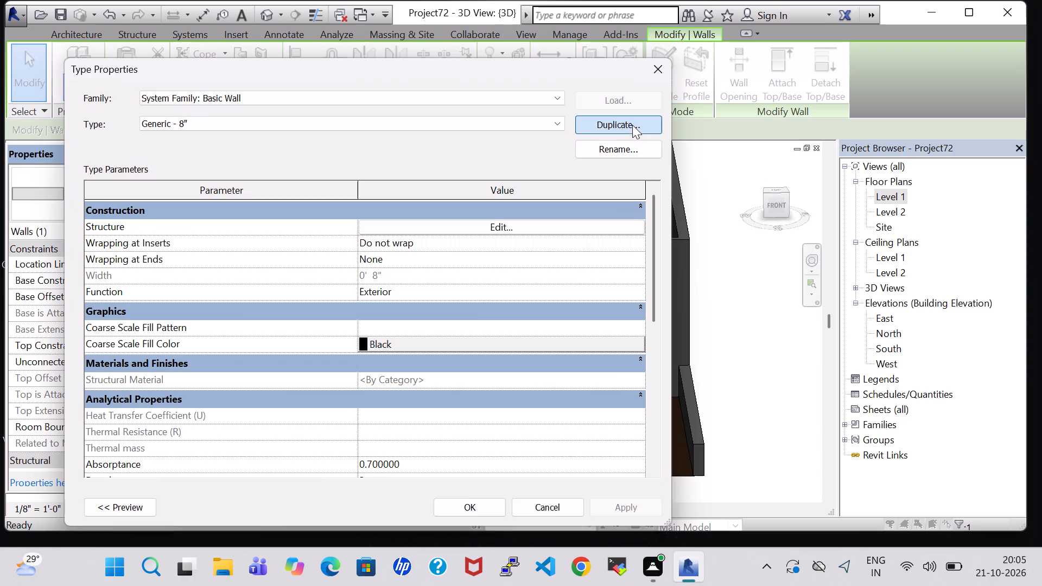
pyautogui.click(359, 292)
pyautogui.press('BackSpace')
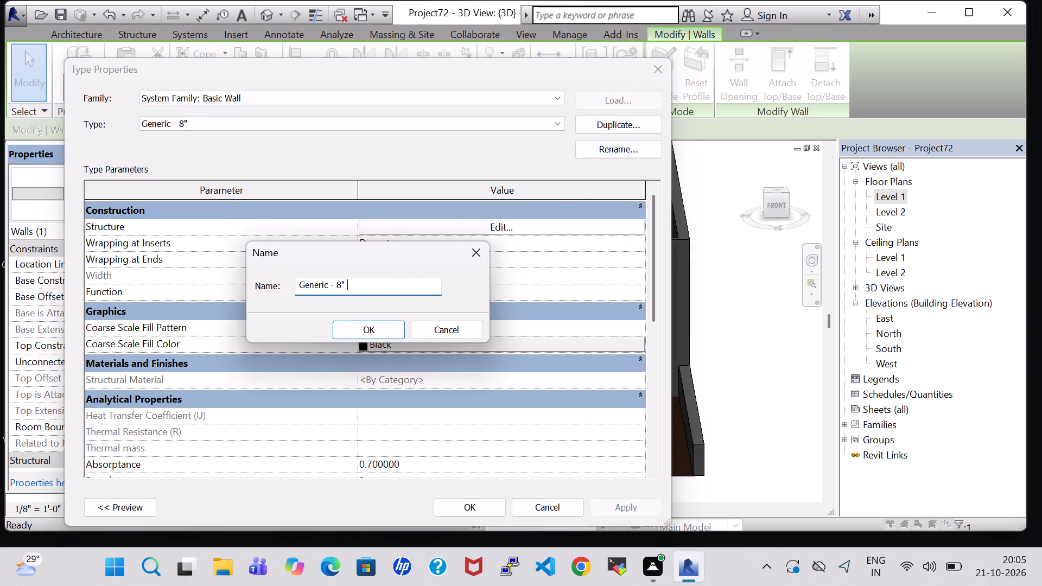
pyautogui.press('BackSpace')
pyautogui.press('BackSpace')
pyautogui.press('BackSpace')
pyautogui.press('2')
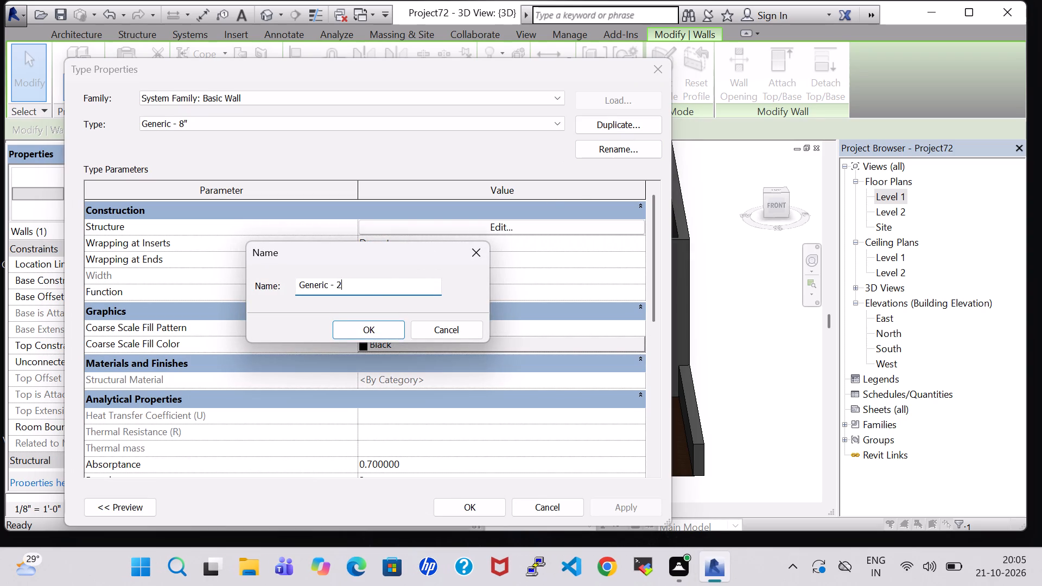
pyautogui.press("'")
pyautogui.click(377, 332)
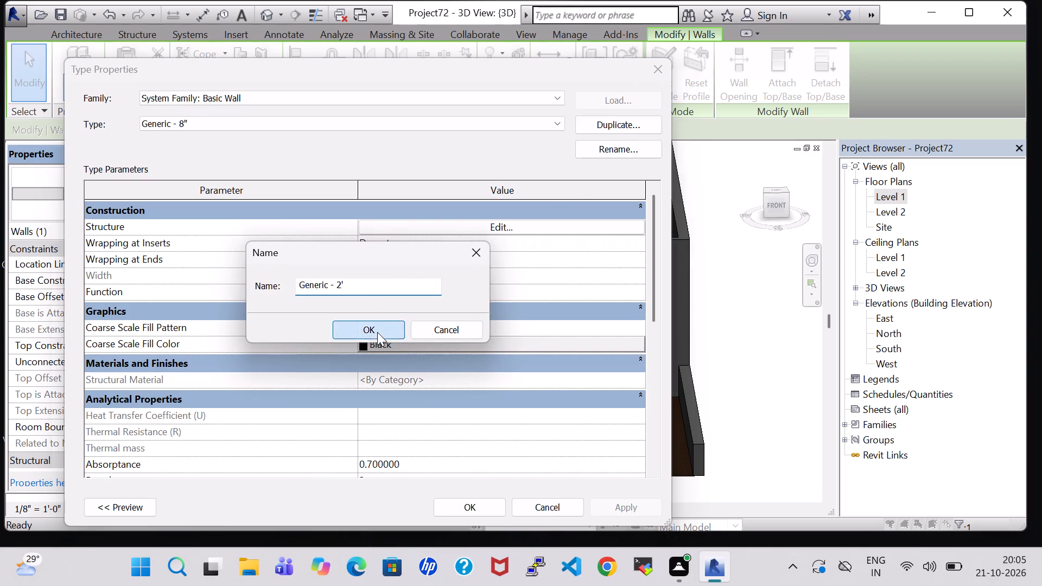
# Set the structure layer material of the Generic - 2' wall type to Birch and accept the type changes.
pyautogui.click(513, 228)
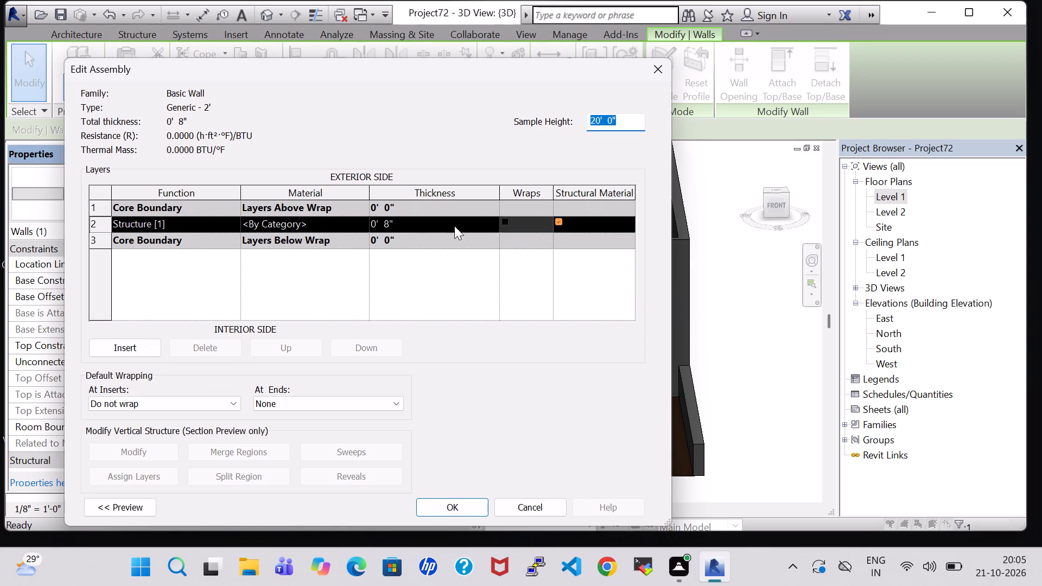
pyautogui.click(491, 221)
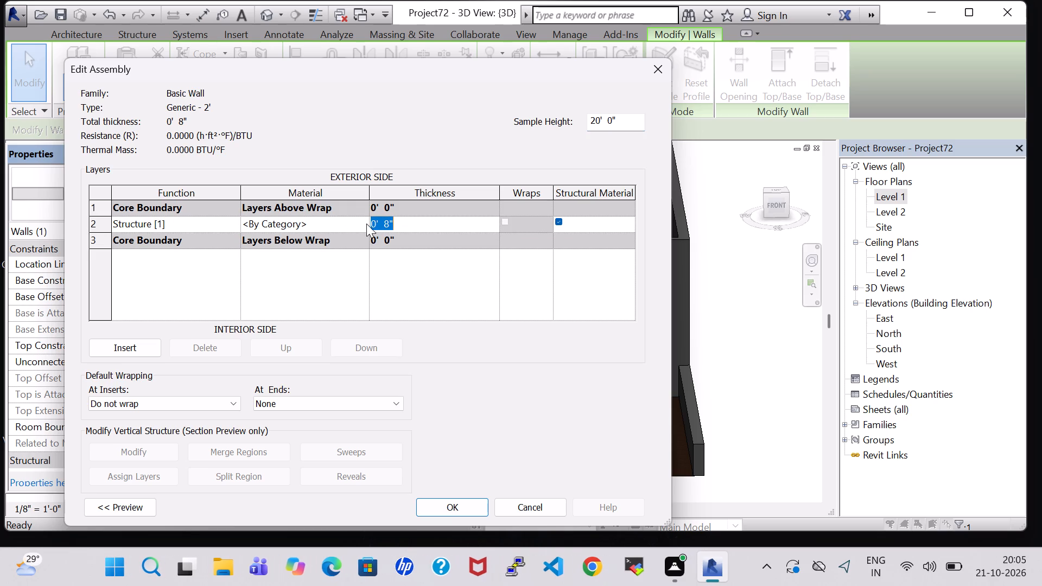
pyautogui.click(368, 224)
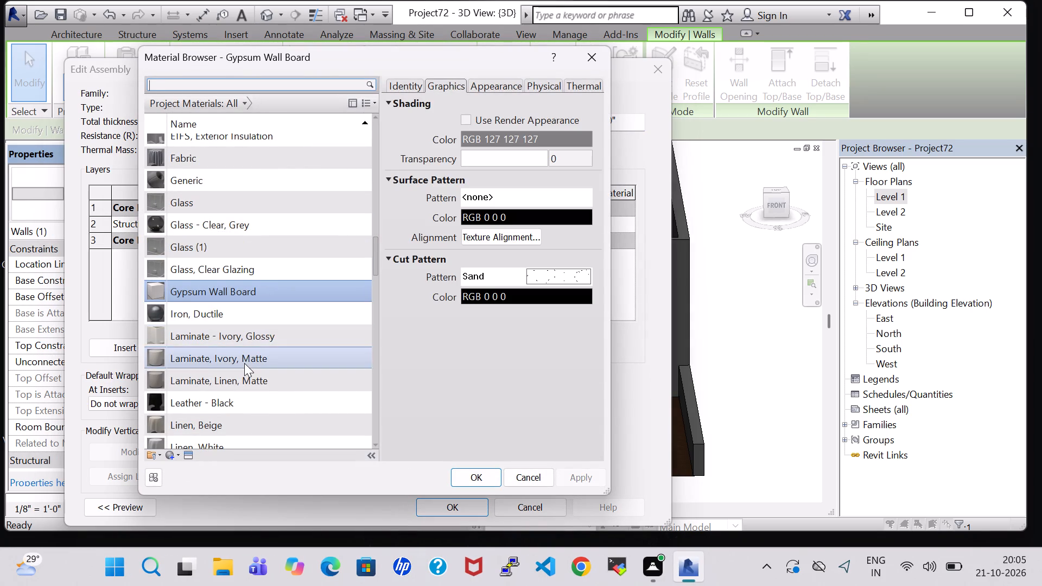
pyautogui.scroll(-1, 238, 346)
pyautogui.scroll(13, 238, 346)
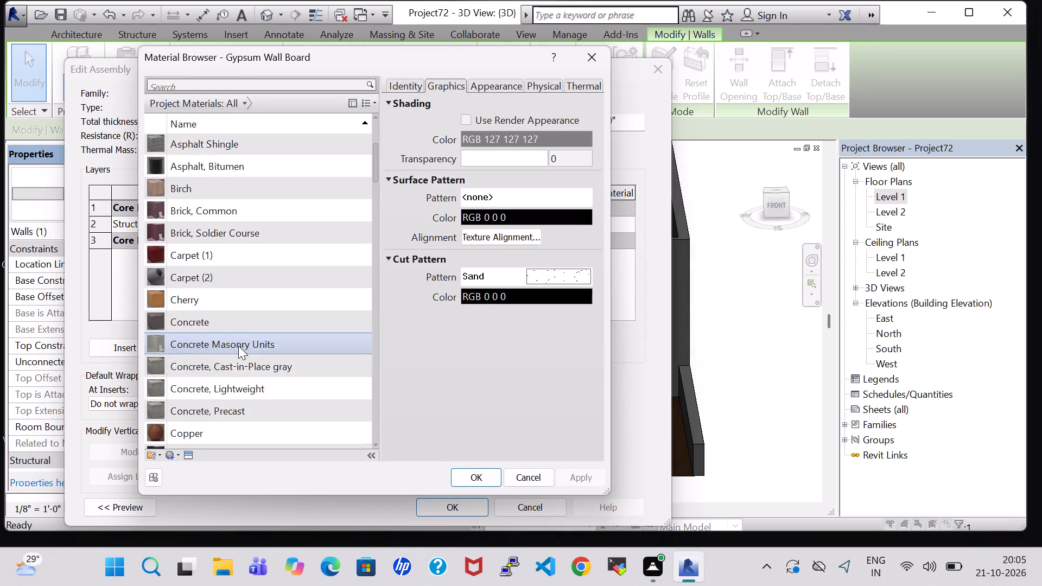
pyautogui.scroll(4, 238, 346)
pyautogui.click(239, 370)
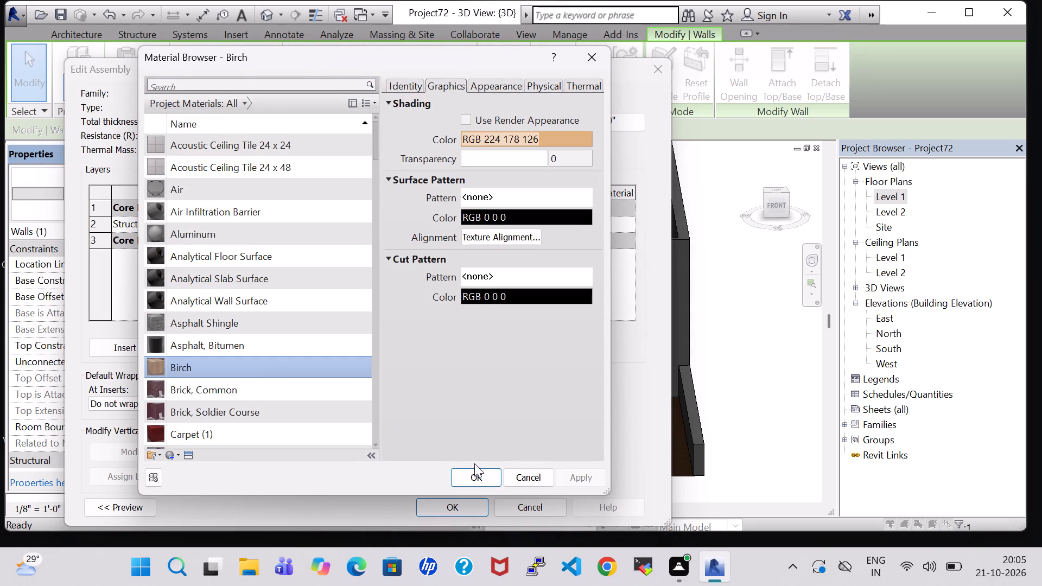
pyautogui.click(476, 469)
pyautogui.click(472, 502)
pyautogui.click(472, 502)
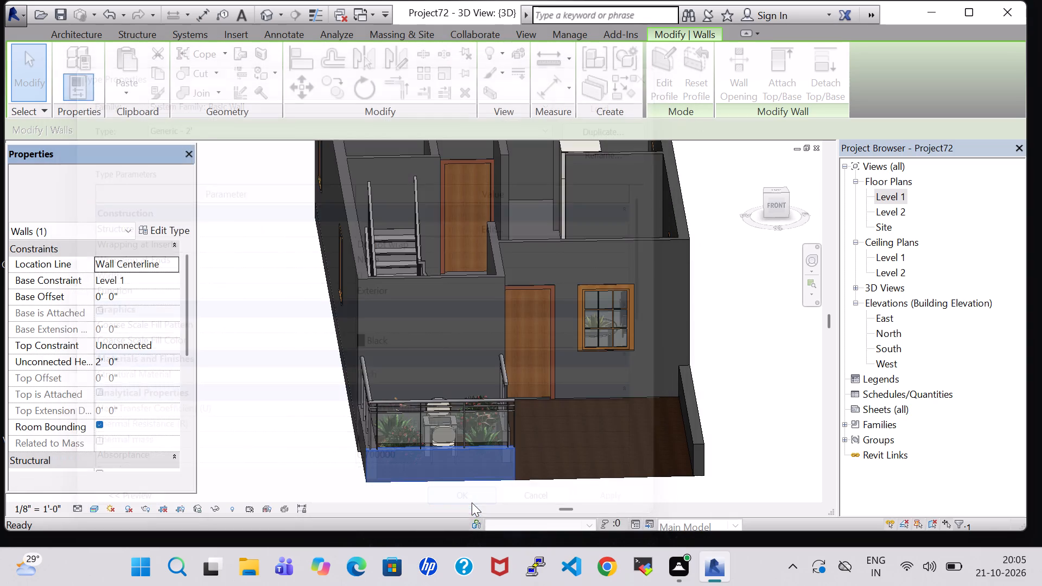
# Change the low wall along the east side of the front yard to the Generic - 2' type.
pyautogui.click(696, 437)
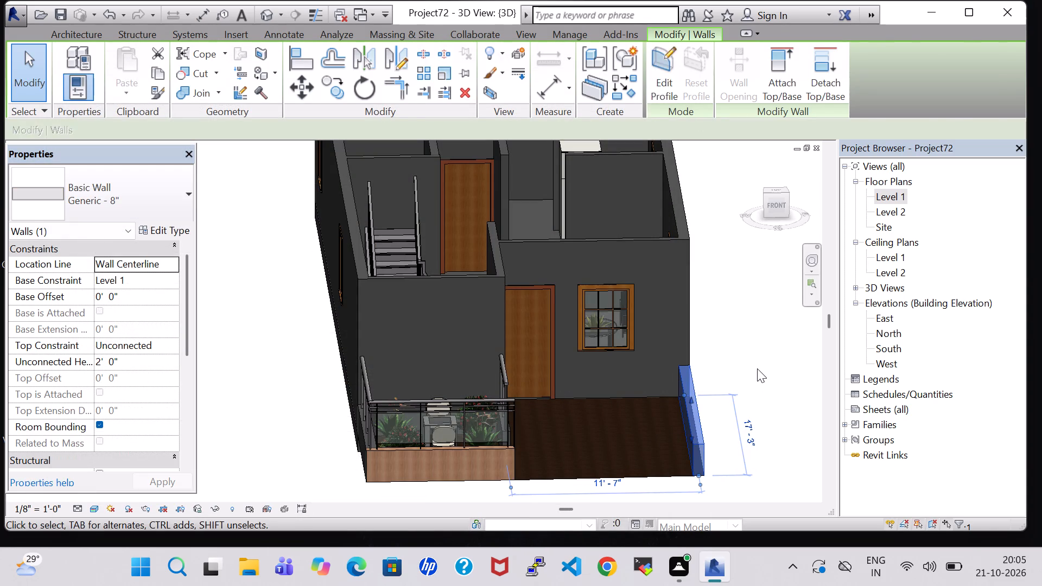
pyautogui.click(757, 368)
pyautogui.click(700, 407)
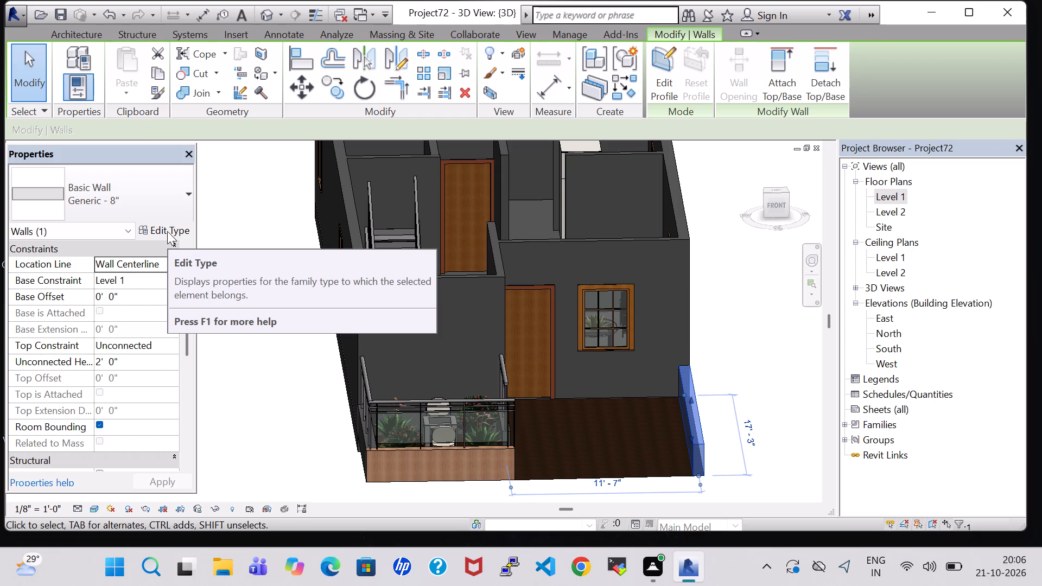
pyautogui.click(158, 196)
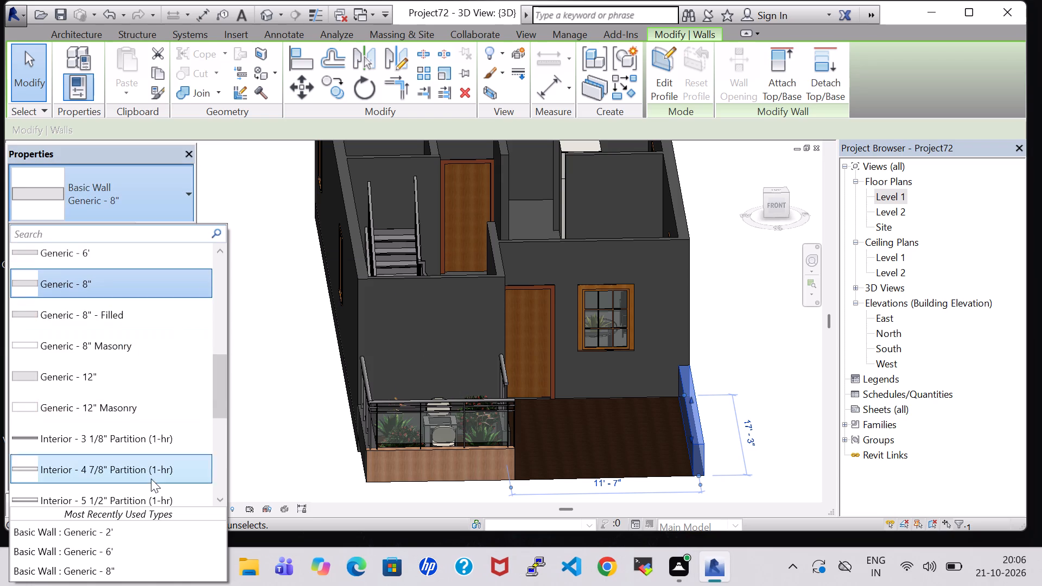
pyautogui.click(156, 529)
pyautogui.click(723, 319)
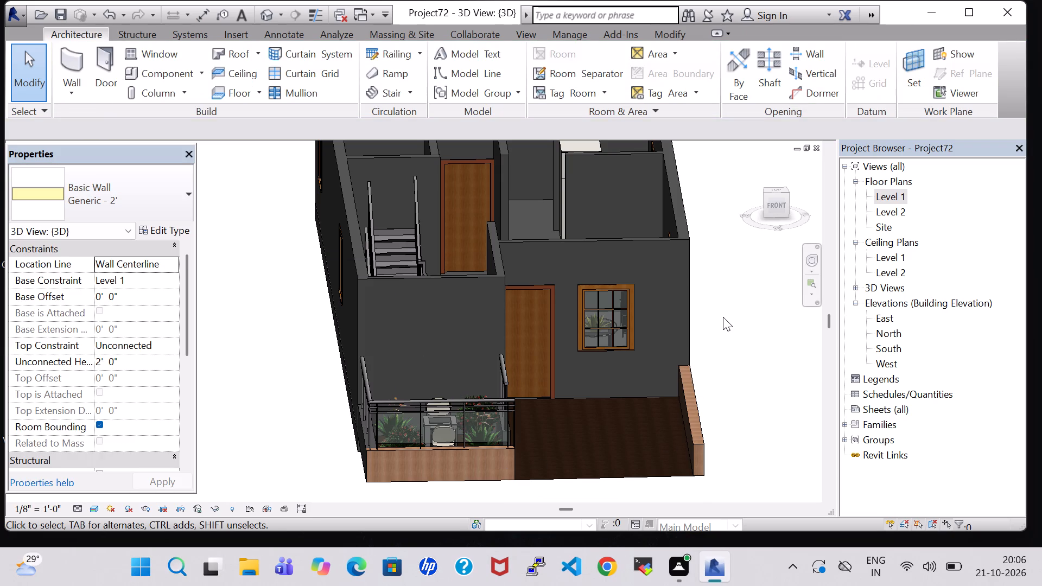
# In the Level 1 floor plan, set the front yard's east wall to an unconnected height of 5'.
pyautogui.moveTo(723, 333); pyautogui.dragTo(701, 306, button='middle')
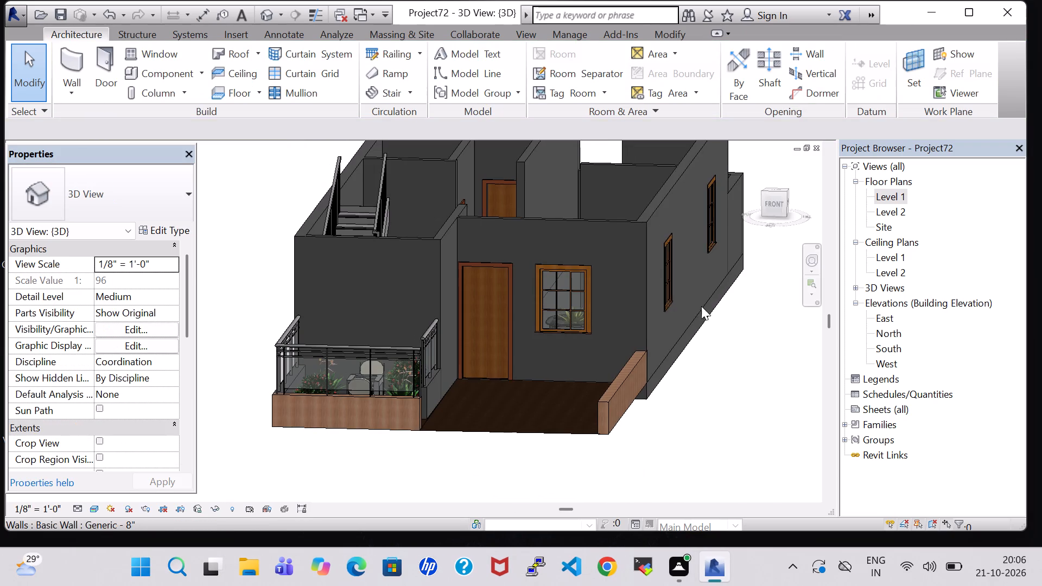
pyautogui.doubleClick(904, 196)
pyautogui.scroll(-1, 737, 346)
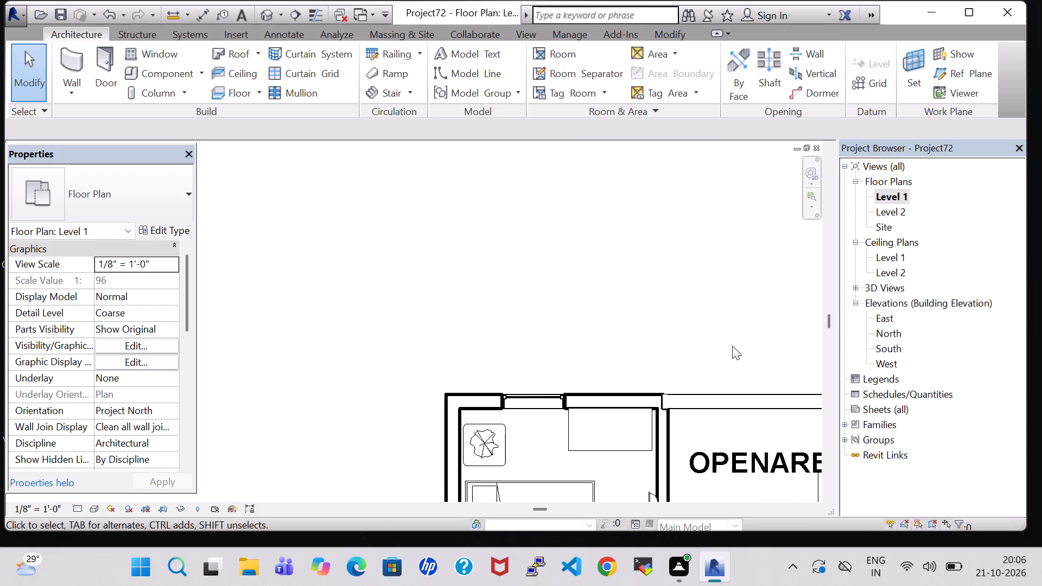
pyautogui.scroll(-2, 732, 346)
pyautogui.moveTo(716, 340); pyautogui.dragTo(469, 225, button='middle')
pyautogui.moveTo(694, 439); pyautogui.dragTo(689, 315, button='middle')
pyautogui.scroll(-3, 684, 311)
pyautogui.moveTo(728, 422); pyautogui.dragTo(733, 248, button='middle')
pyautogui.moveTo(692, 383); pyautogui.dragTo(692, 207, button='middle')
pyautogui.moveTo(695, 355); pyautogui.dragTo(701, 219, button='middle')
pyautogui.scroll(1, 698, 348)
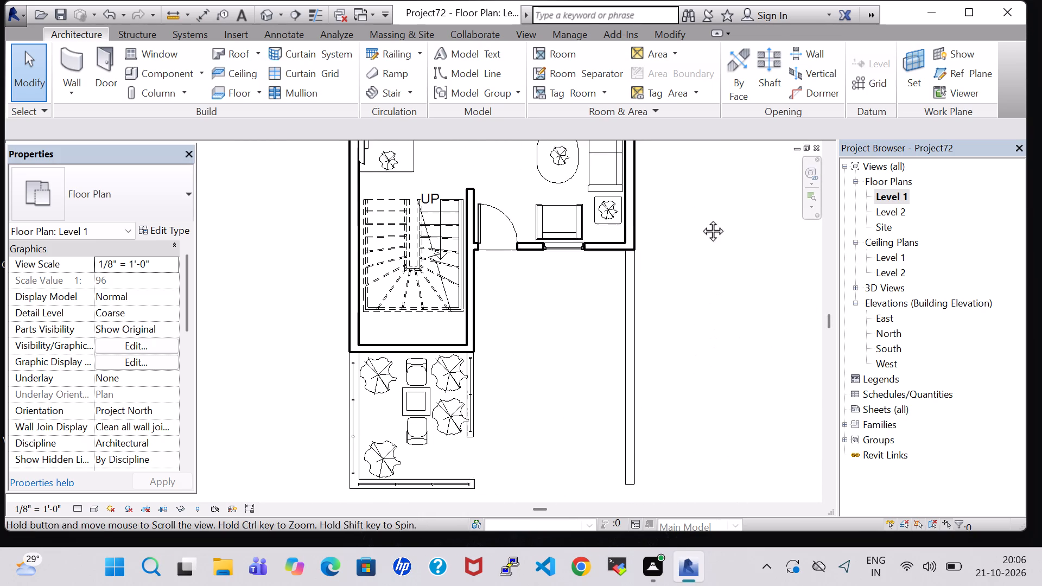
pyautogui.moveTo(701, 219); pyautogui.dragTo(701, 218, button='middle')
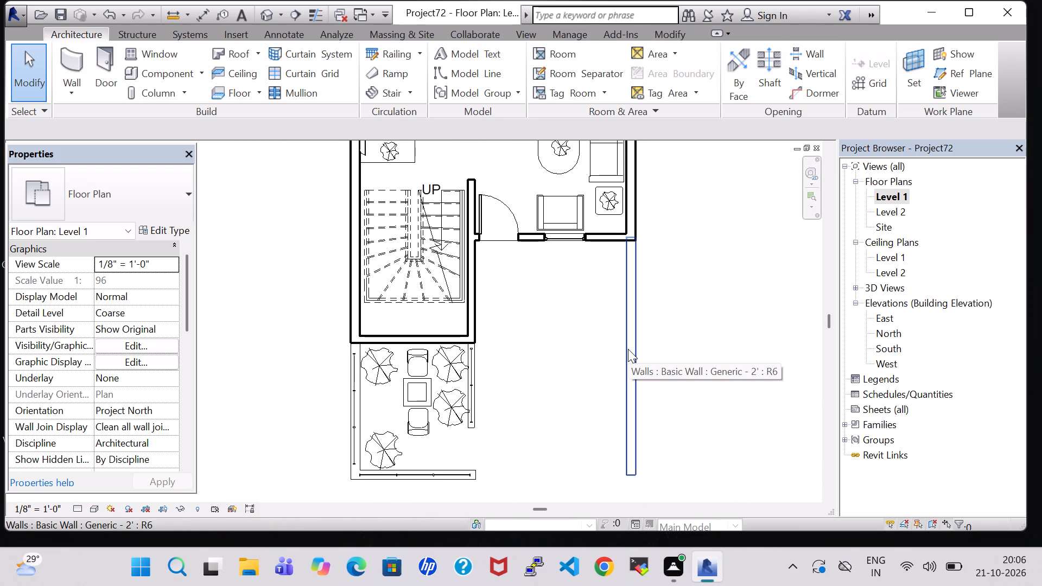
pyautogui.click(628, 349)
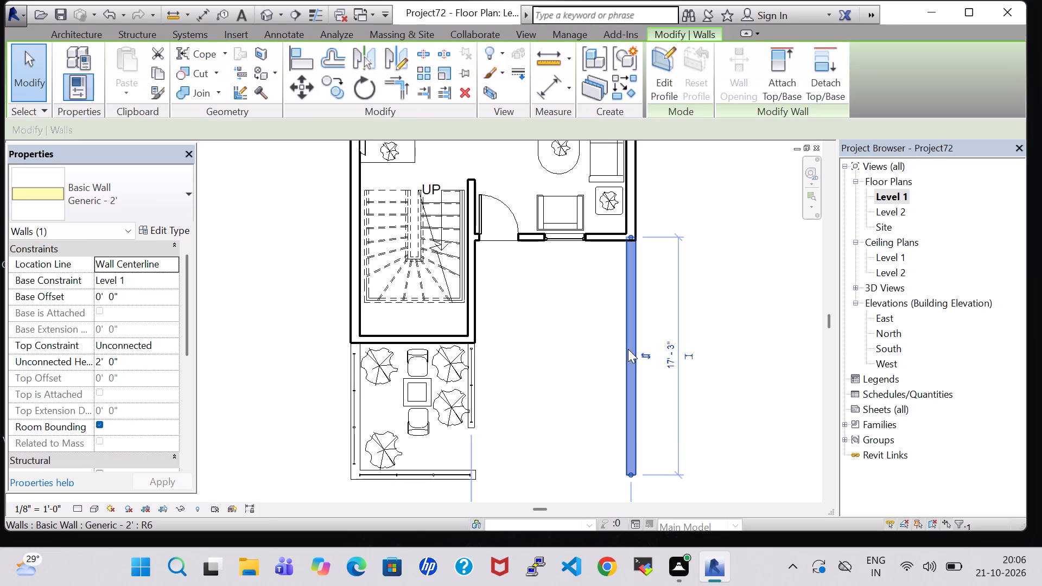
pyautogui.click(102, 359)
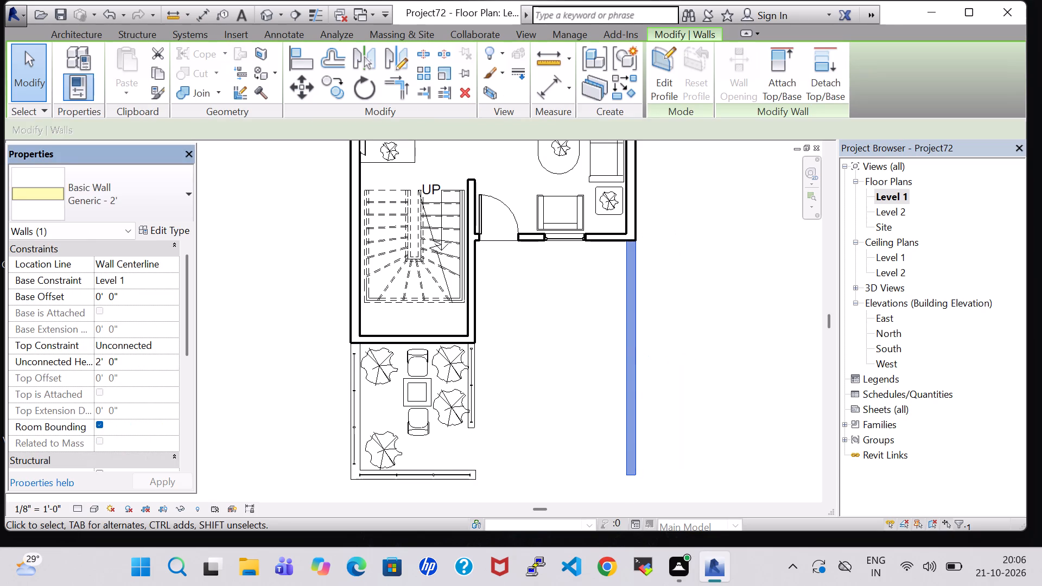
pyautogui.press('BackSpace')
pyautogui.press('5')
pyautogui.click(167, 479)
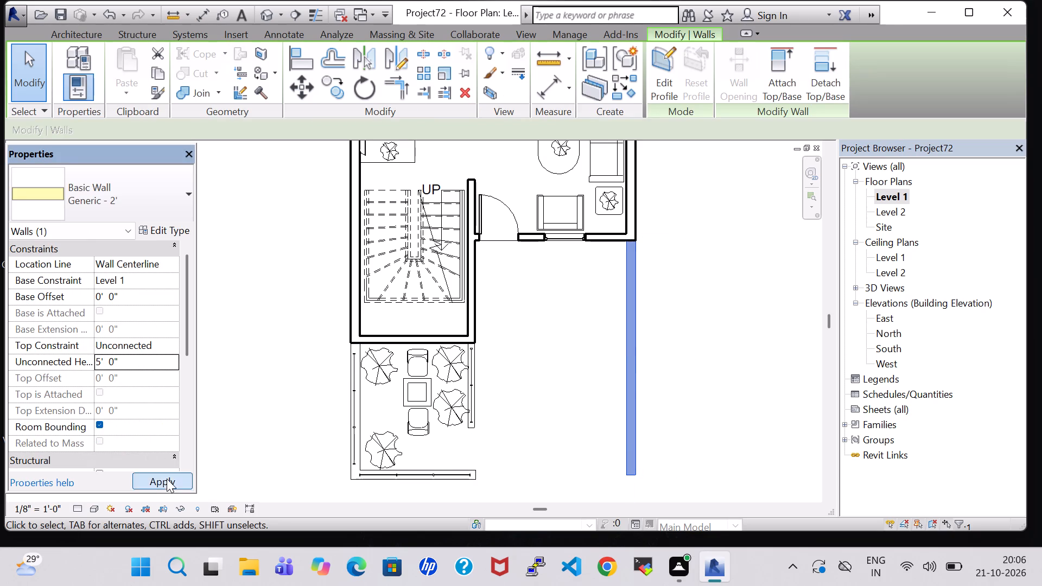
# Examine the front yard's east wall and the sit-out walls from both front sides in the 3D view.
pyautogui.click(267, 5)
pyautogui.click(260, 6)
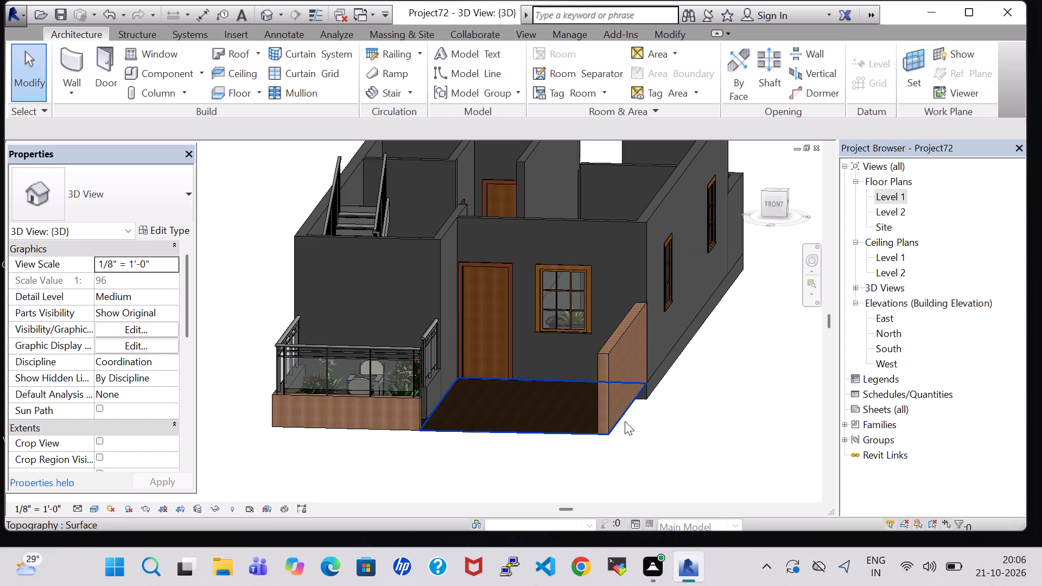
pyautogui.moveTo(504, 434); pyautogui.dragTo(550, 435, button='middle')
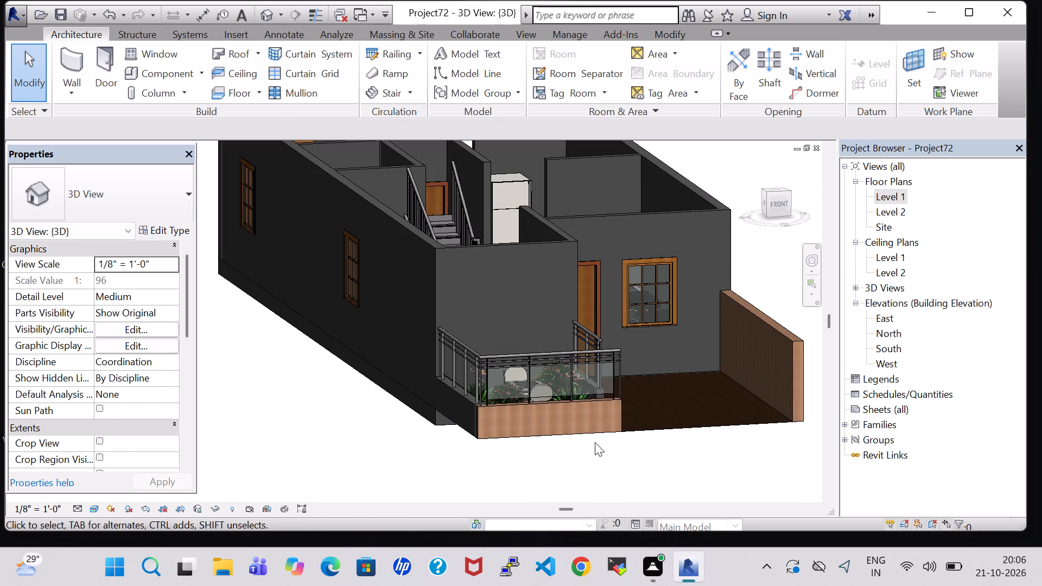
pyautogui.moveTo(595, 442); pyautogui.dragTo(542, 448, button='middle')
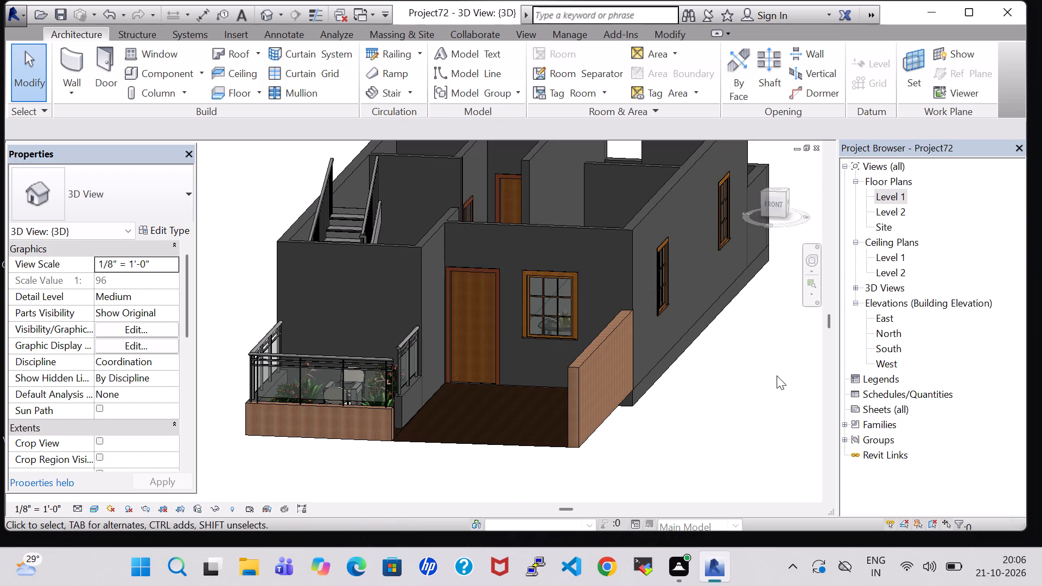
pyautogui.doubleClick(893, 195)
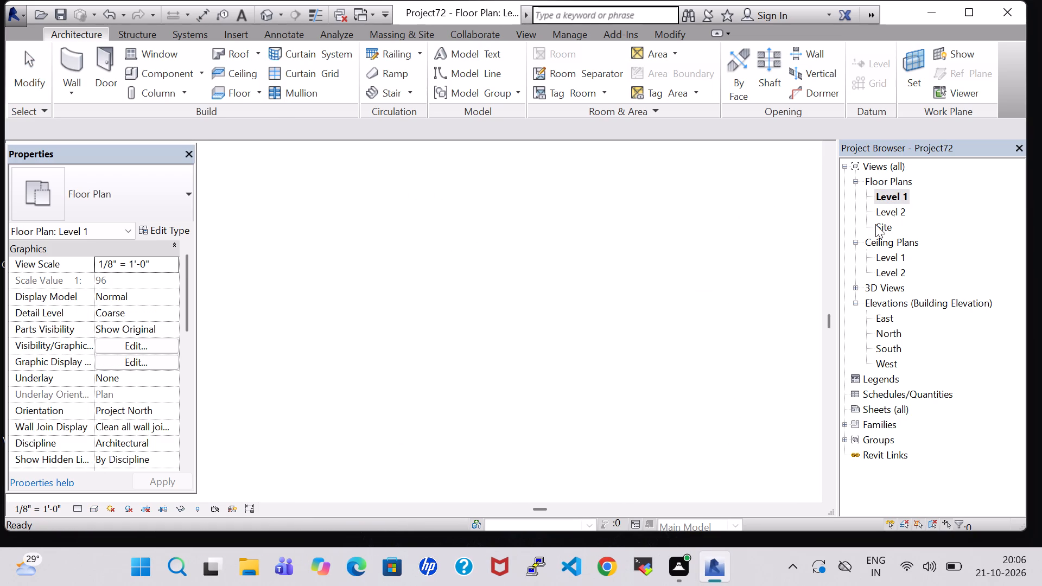
pyautogui.scroll(-1, 748, 312)
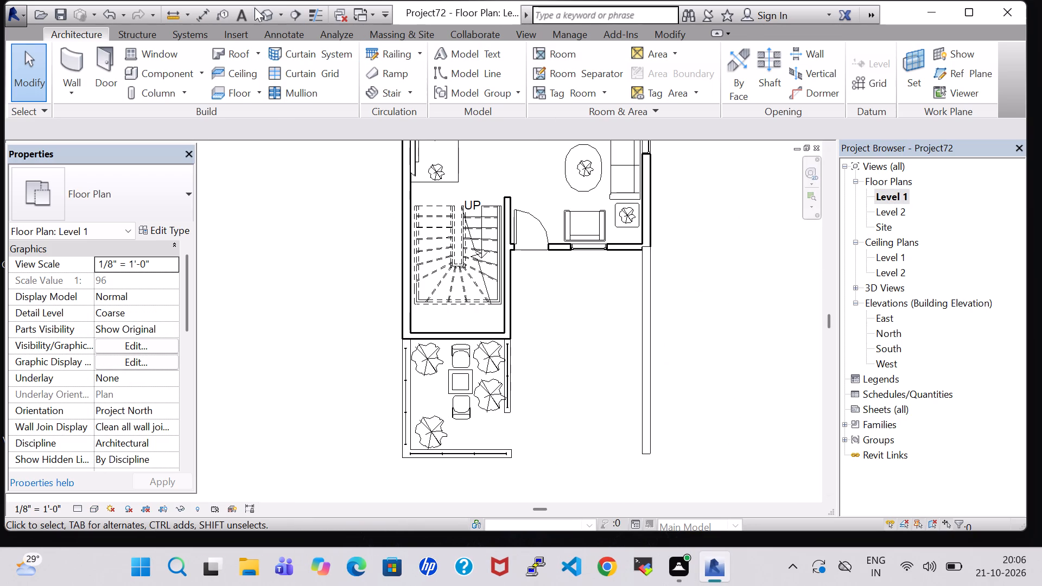
pyautogui.click(263, 8)
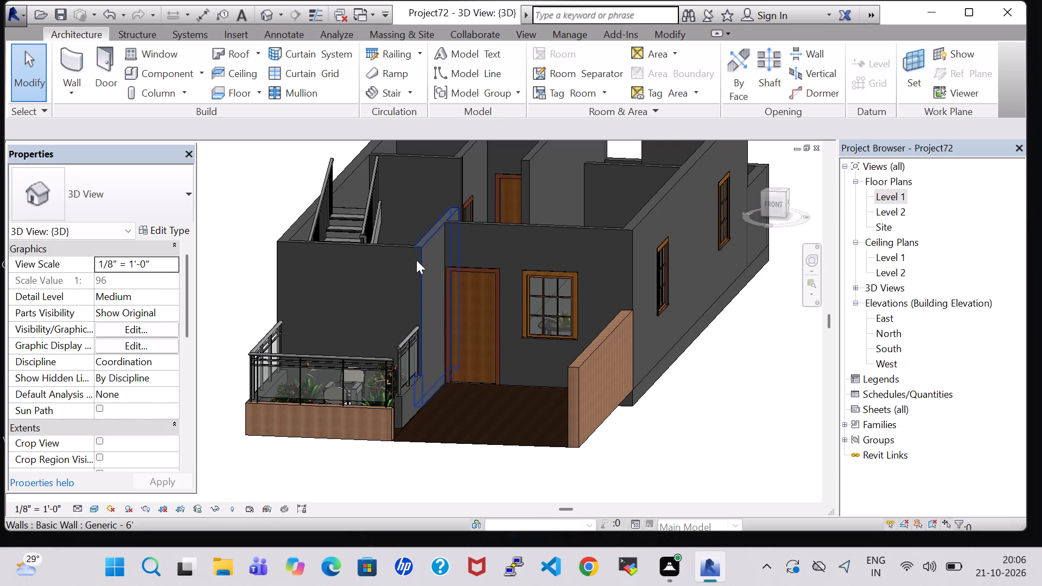
# Set the structure layer material of the Generic - 6' wall type to Brick, Common and accept the type changes.
pyautogui.click(416, 260)
pyautogui.click(185, 228)
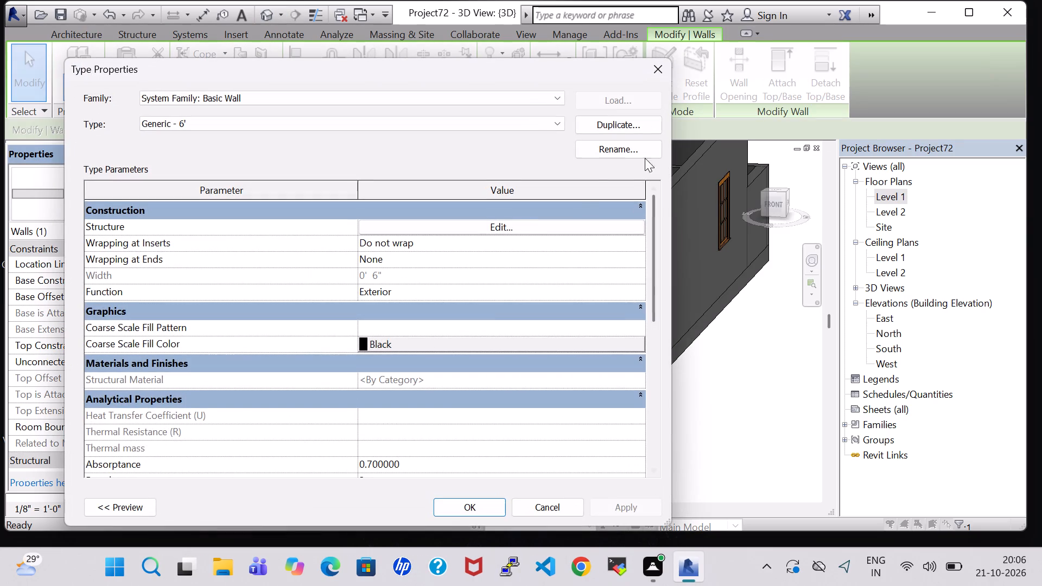
pyautogui.click(514, 222)
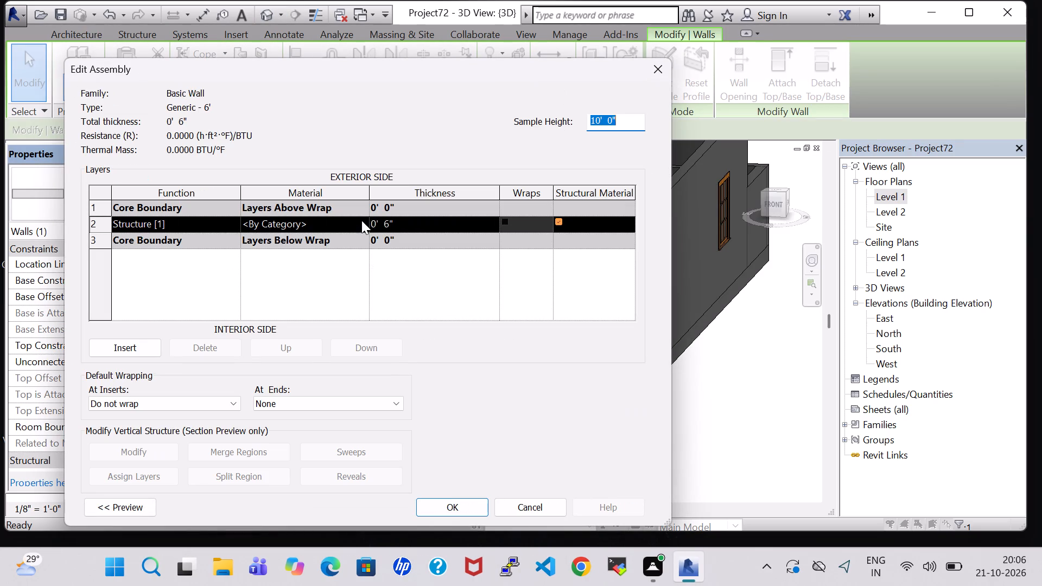
pyautogui.click(361, 220)
pyautogui.click(237, 308)
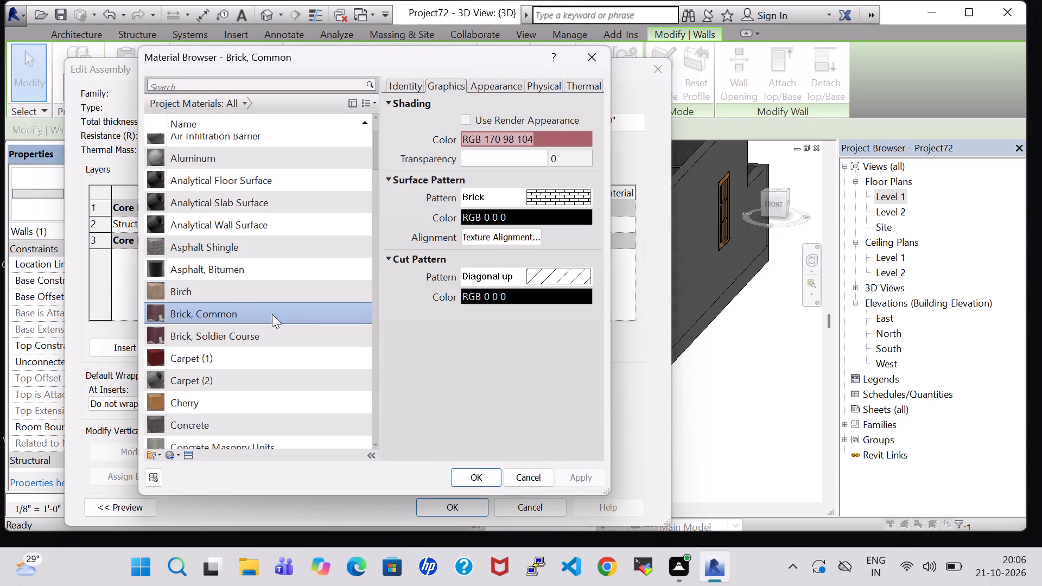
pyautogui.click(475, 470)
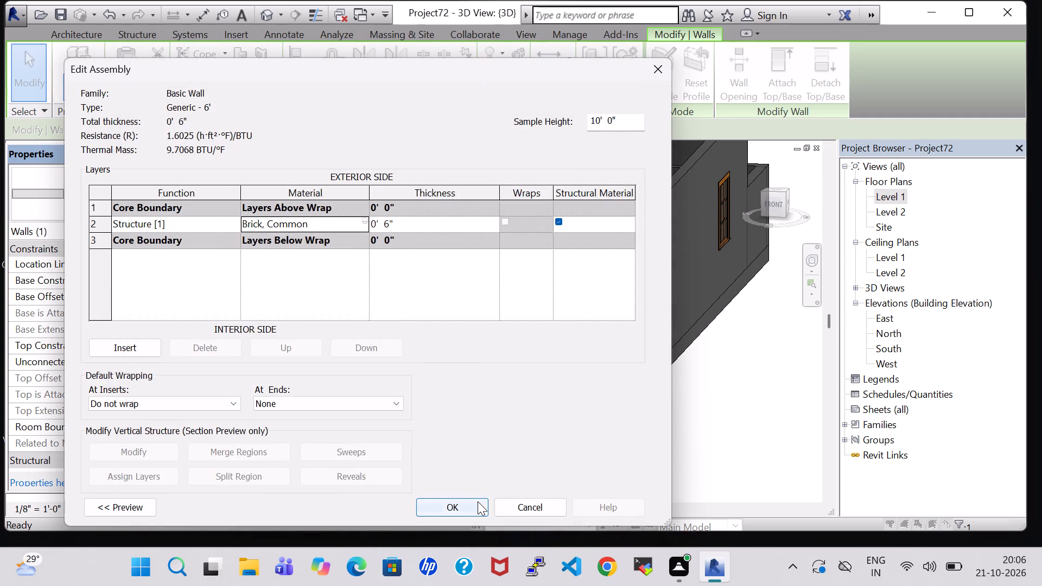
pyautogui.click(478, 501)
pyautogui.click(476, 502)
pyautogui.click(673, 441)
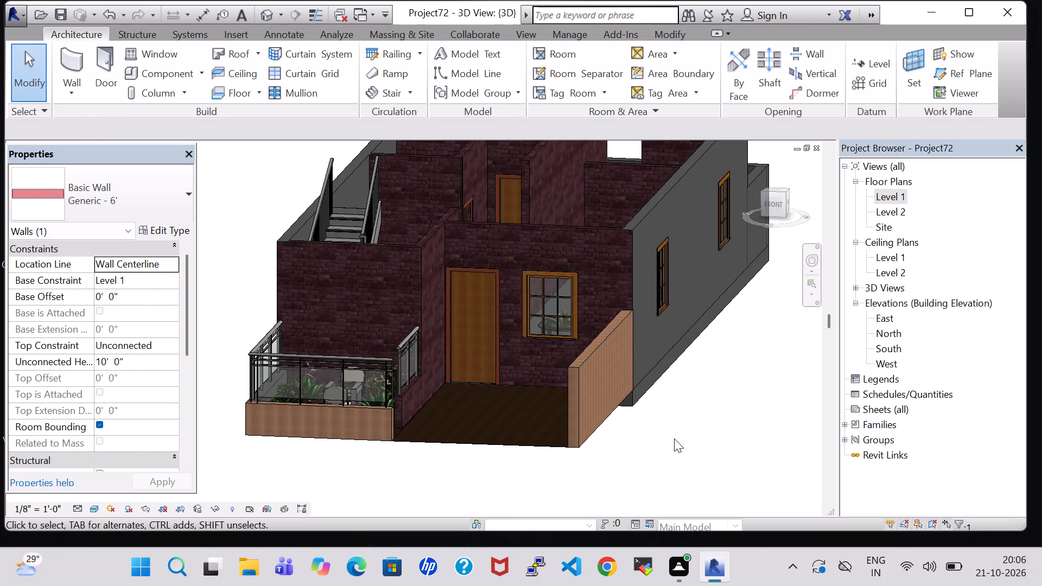
# Set the structure layer material of the house's Generic - 8" outer wall type to Brick, Common and accept the type changes.
pyautogui.click(651, 212)
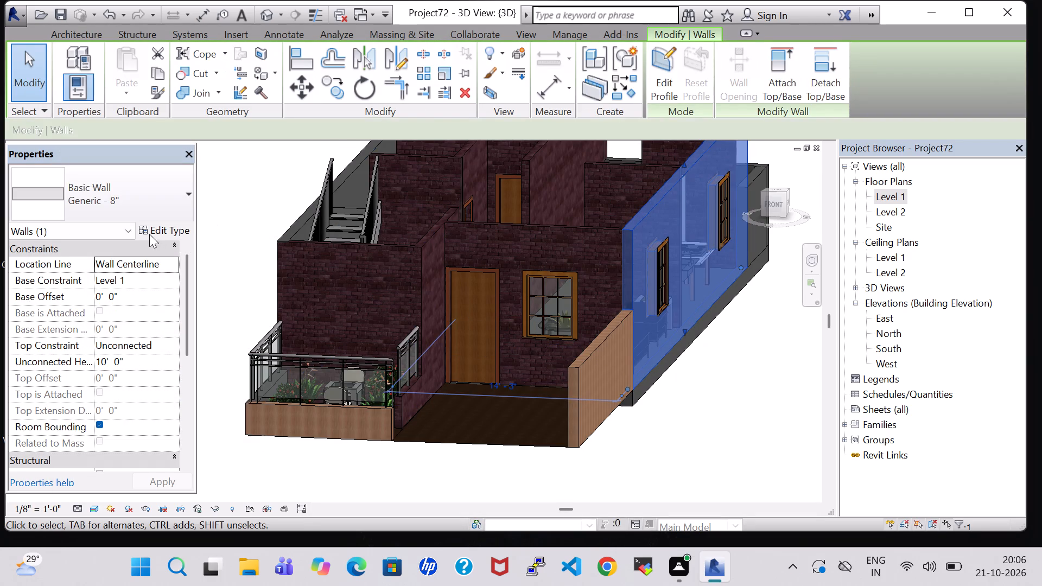
pyautogui.click(149, 234)
pyautogui.click(478, 232)
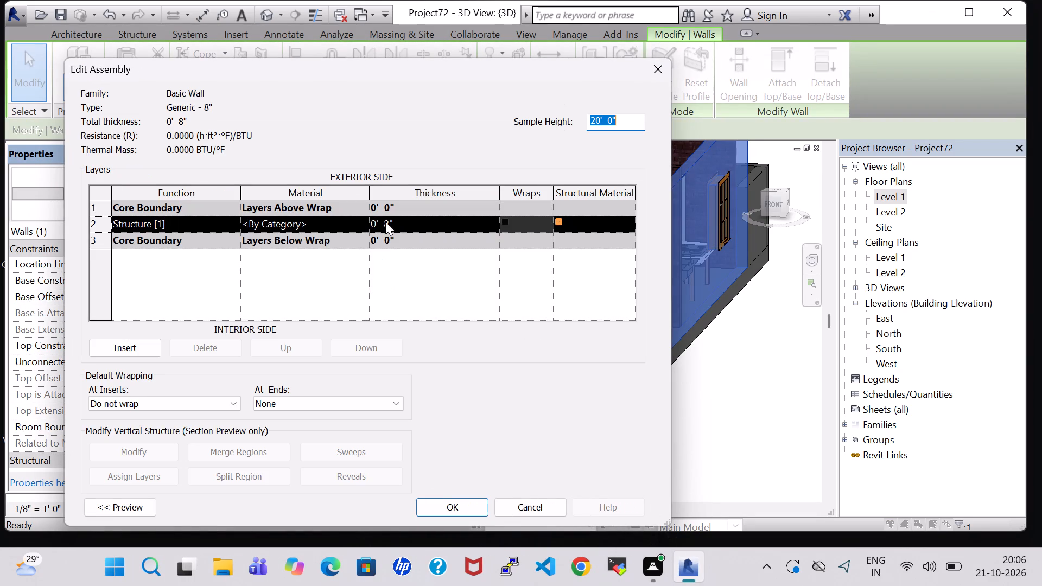
pyautogui.click(365, 221)
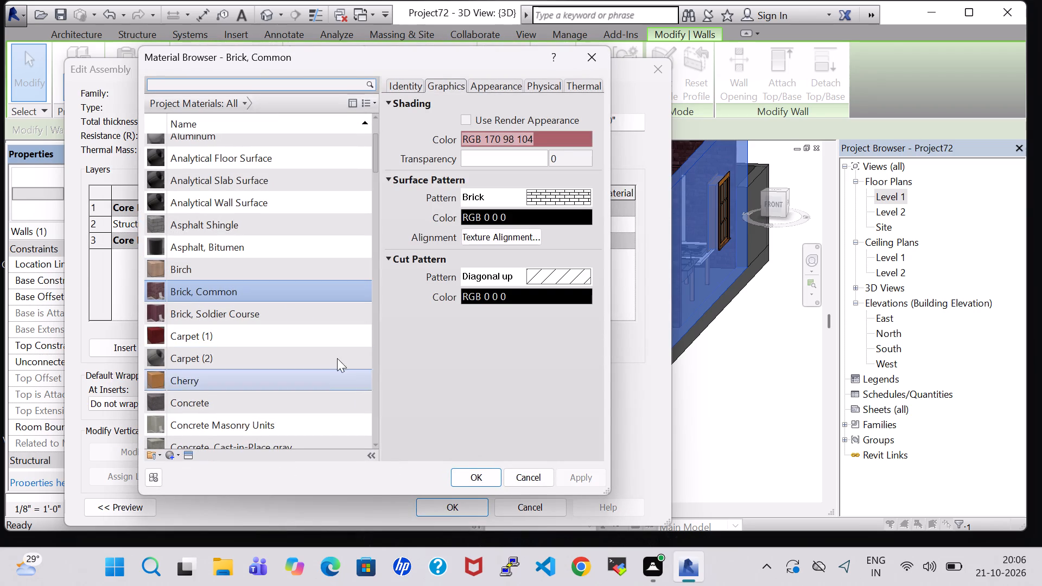
pyautogui.click(468, 467)
pyautogui.click(467, 480)
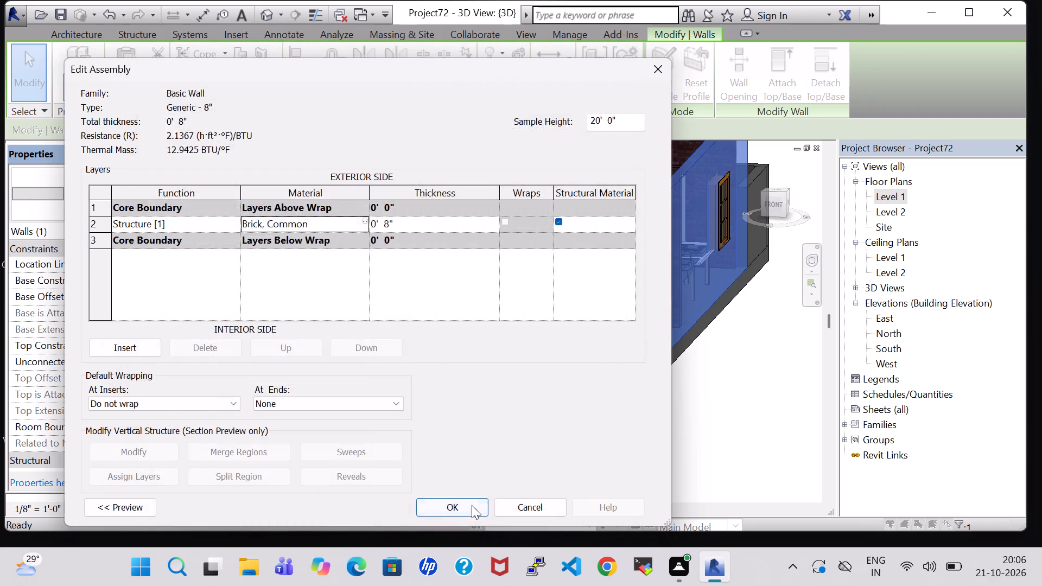
pyautogui.click(472, 505)
pyautogui.click(487, 495)
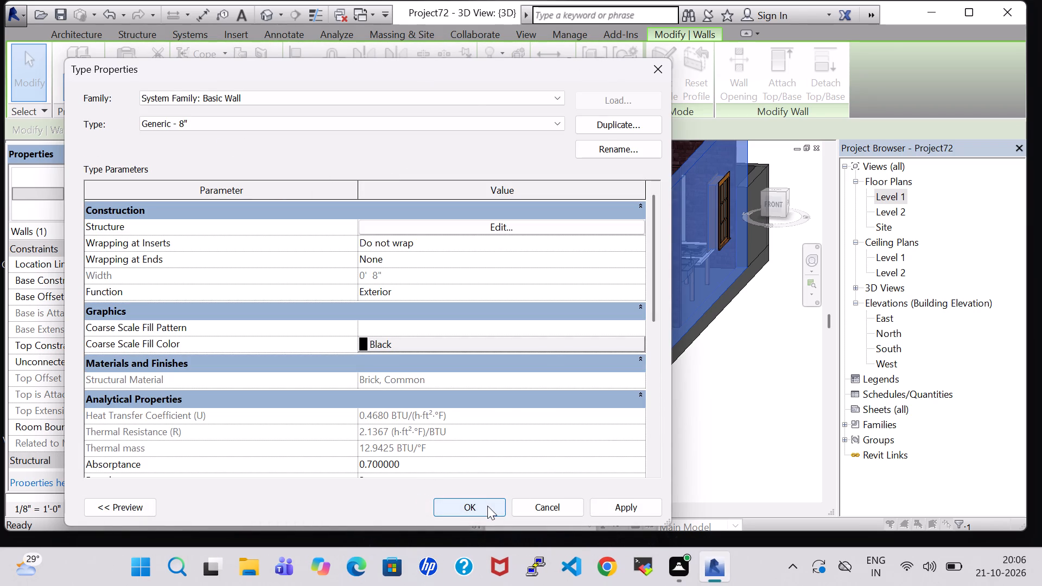
pyautogui.click(487, 506)
pyautogui.click(652, 435)
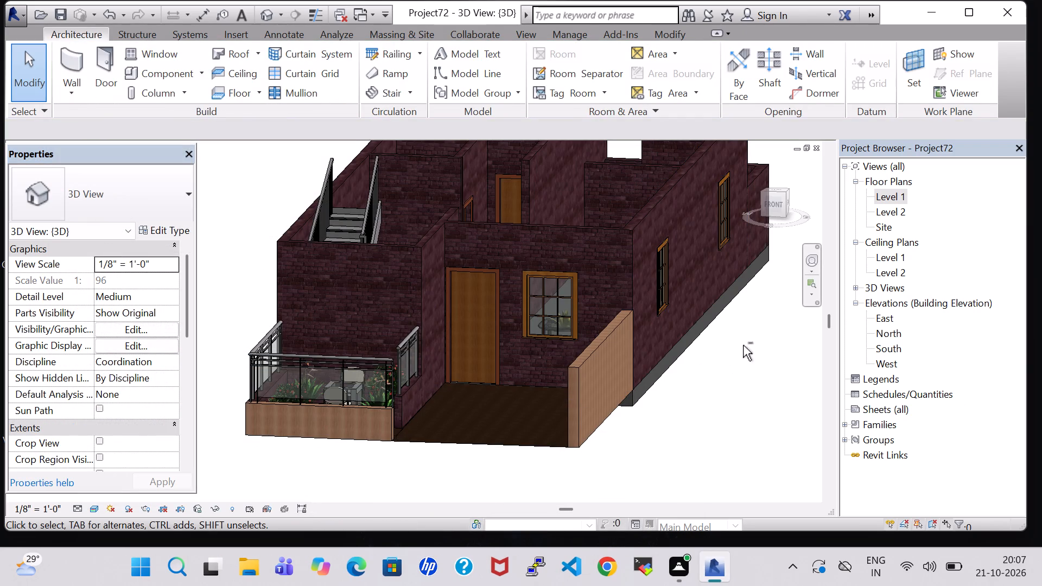
# Examine the house in 3D from the east side and from above, covering the kitchen, living area, stairs and front yard.
pyautogui.keyDown('shift'); pyautogui.moveTo(743, 345); pyautogui.dragTo(718, 393, button='middle'); pyautogui.keyUp('shift')
pyautogui.moveTo(727, 341); pyautogui.dragTo(454, 346, button='middle')
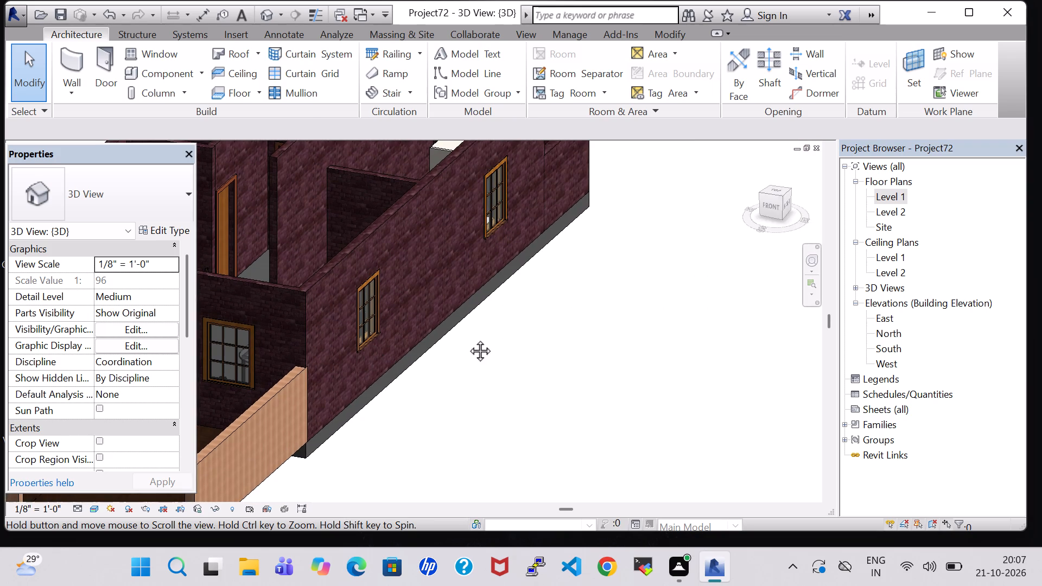
pyautogui.moveTo(508, 284); pyautogui.dragTo(519, 397, button='middle')
pyautogui.moveTo(516, 271); pyautogui.dragTo(472, 423, button='middle')
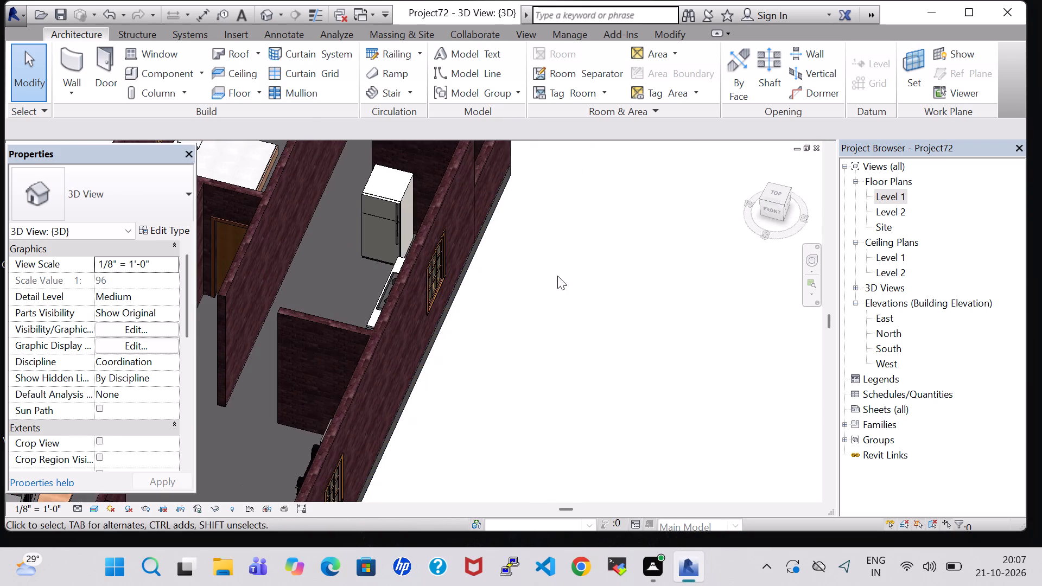
pyautogui.moveTo(558, 277); pyautogui.dragTo(526, 466, button='middle')
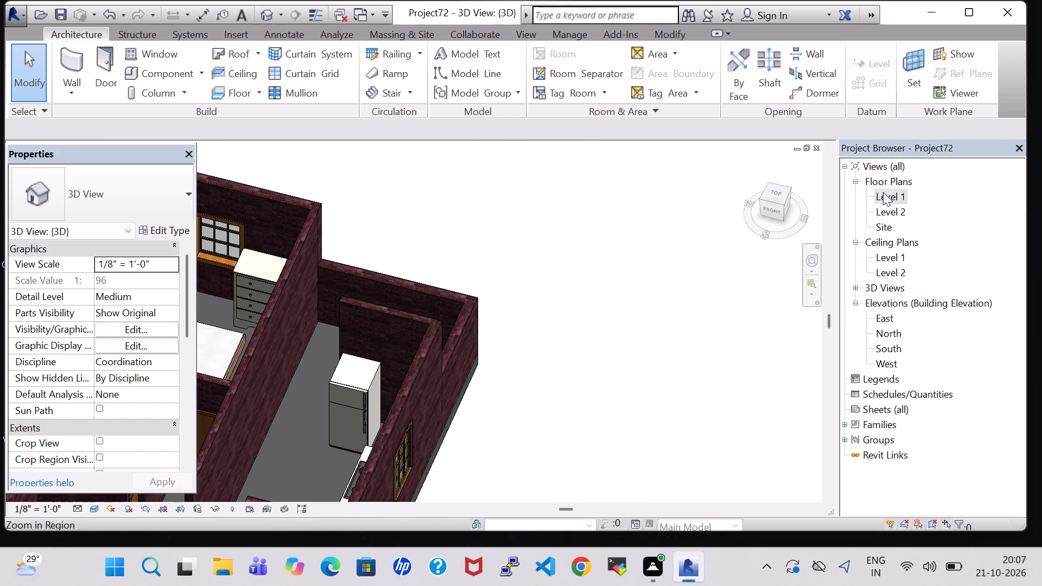
pyautogui.moveTo(546, 383); pyautogui.dragTo(573, 391, button='middle')
pyautogui.scroll(1, 546, 383)
pyautogui.moveTo(442, 354); pyautogui.dragTo(467, 343, button='middle')
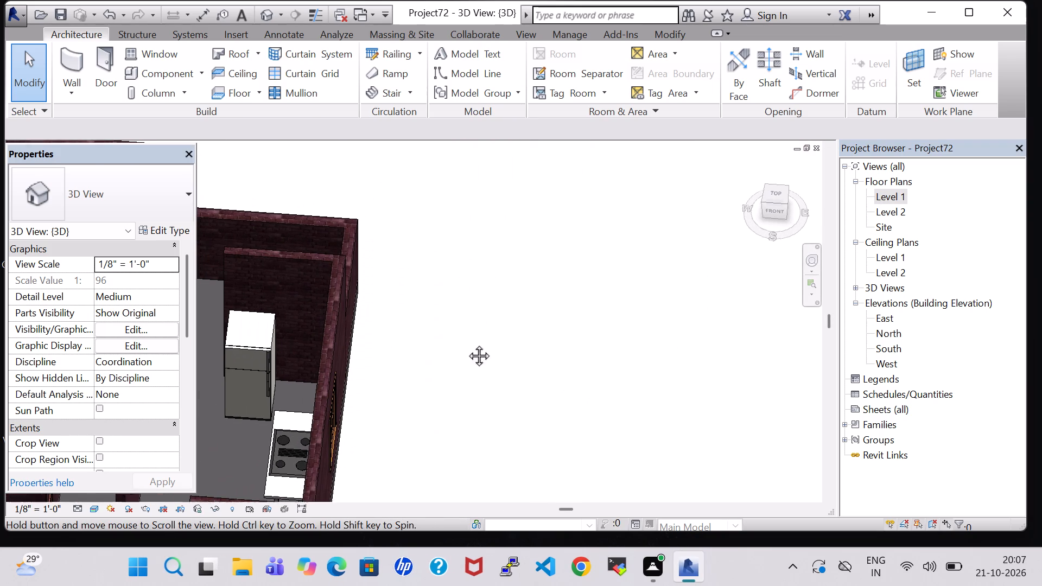
pyautogui.moveTo(467, 343); pyautogui.dragTo(586, 305, button='middle')
pyautogui.keyDown('shift'); pyautogui.moveTo(554, 225); pyautogui.dragTo(563, 286, button='middle'); pyautogui.keyUp('shift')
pyautogui.moveTo(494, 114); pyautogui.dragTo(480, 247, button='middle')
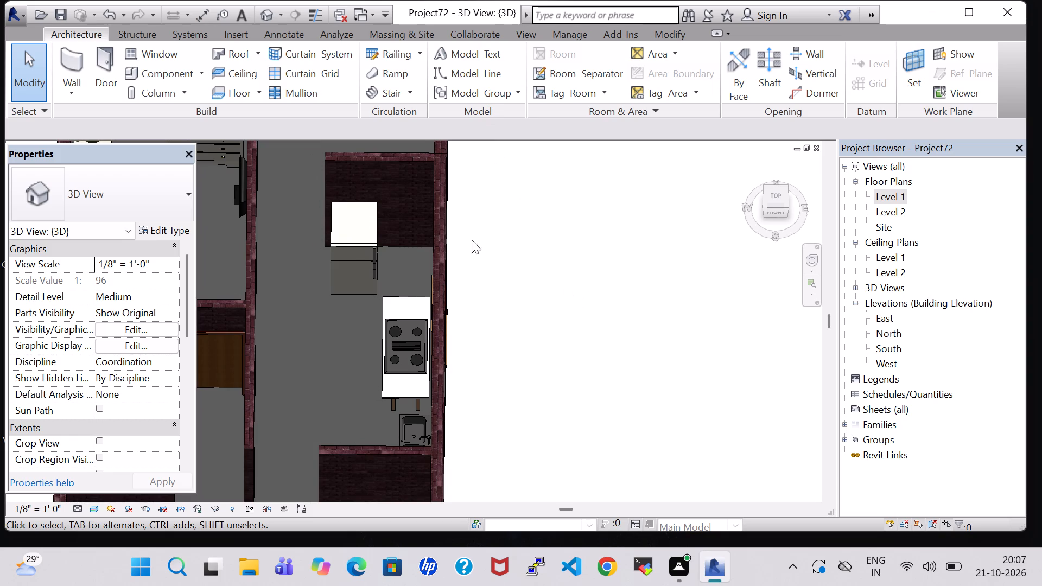
pyautogui.moveTo(457, 200); pyautogui.dragTo(460, 323, button='middle')
pyautogui.scroll(1, 494, 282)
pyautogui.moveTo(494, 282); pyautogui.dragTo(484, 396, button='middle')
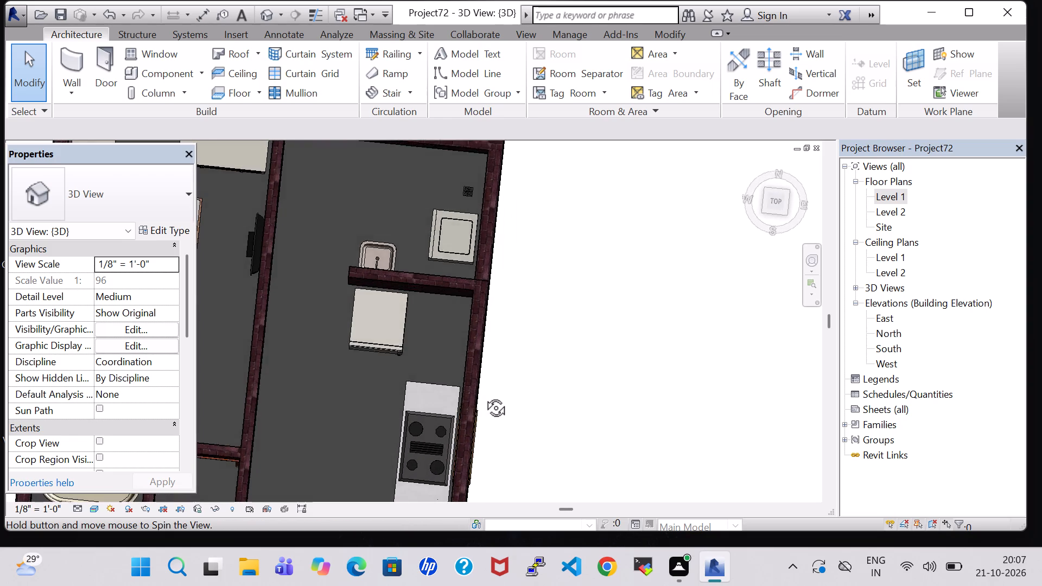
pyautogui.moveTo(484, 396); pyautogui.dragTo(472, 323, button='middle')
pyautogui.moveTo(531, 410); pyautogui.dragTo(539, 253, button='middle')
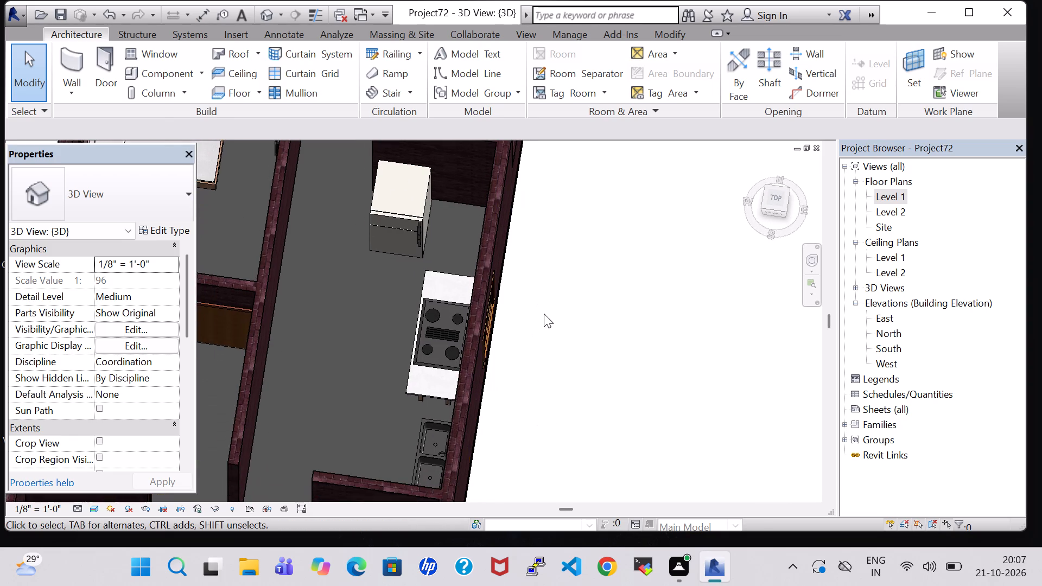
pyautogui.scroll(-3, 544, 314)
pyautogui.moveTo(579, 353); pyautogui.dragTo(638, 204, button='middle')
pyautogui.moveTo(600, 328); pyautogui.dragTo(664, 167, button='middle')
pyautogui.moveTo(619, 344); pyautogui.dragTo(640, 337, button='middle')
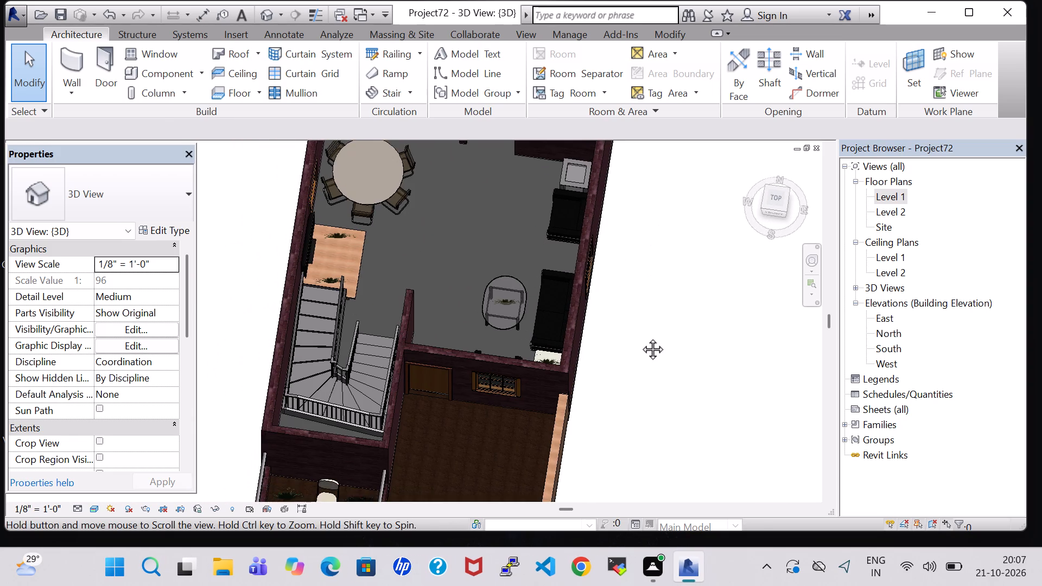
pyautogui.moveTo(640, 337); pyautogui.dragTo(667, 205, button='middle')
pyautogui.moveTo(643, 348); pyautogui.dragTo(662, 309, button='middle')
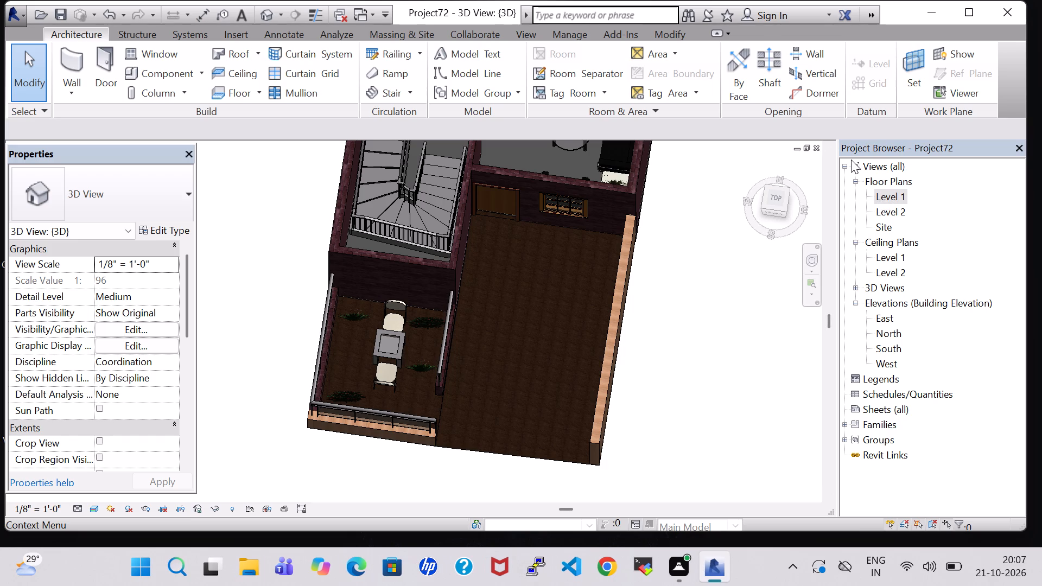
# In the Level 2 floor plan, start a Generic - 12" floor and draw its 20' 8" boundary line along the north wall's outer face.
pyautogui.doubleClick(901, 197)
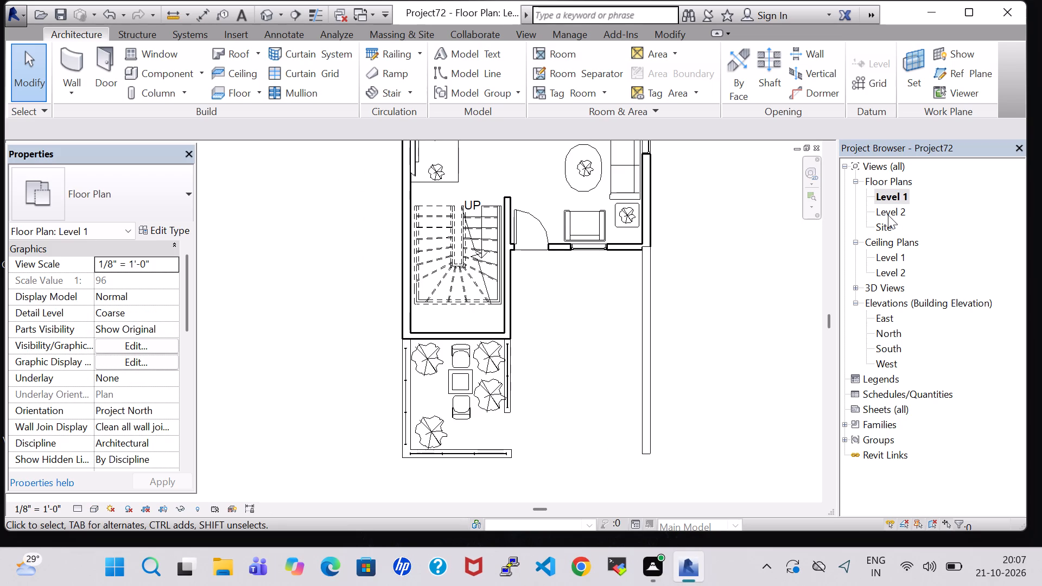
pyautogui.doubleClick(888, 215)
pyautogui.scroll(-5, 670, 217)
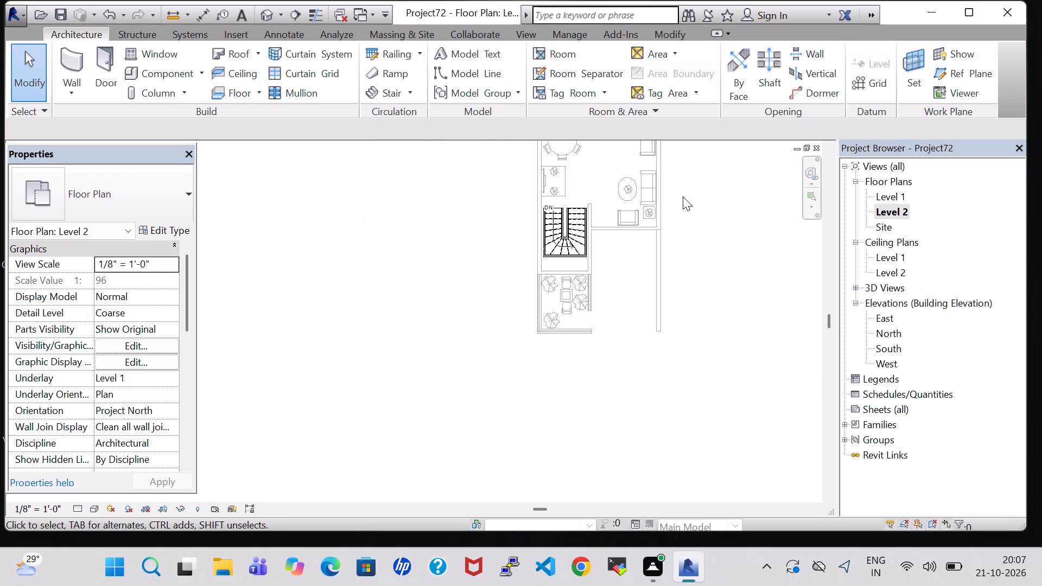
pyautogui.moveTo(694, 179); pyautogui.dragTo(672, 398, button='middle')
pyautogui.scroll(-1, 667, 335)
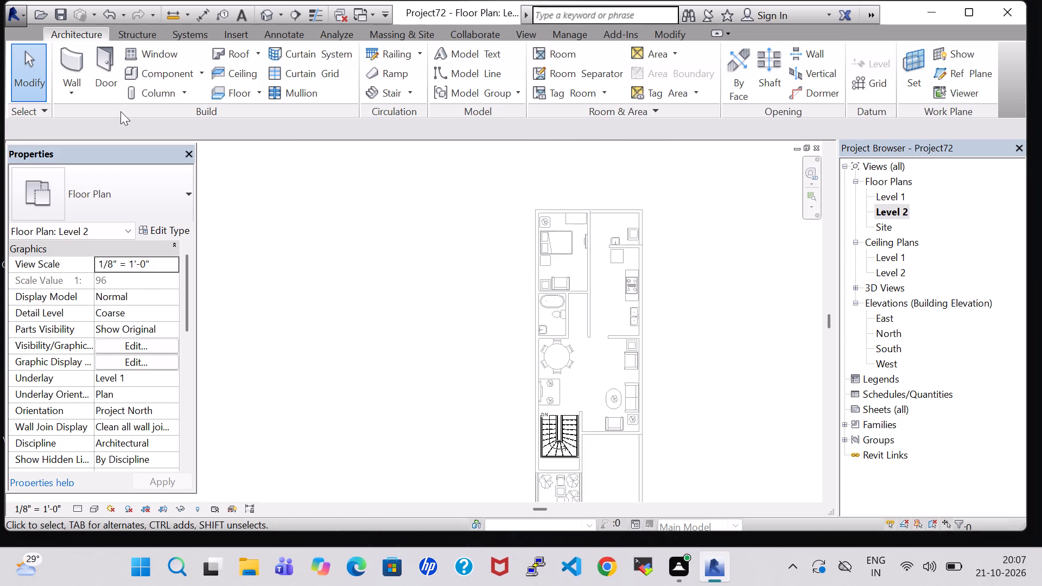
pyautogui.click(233, 93)
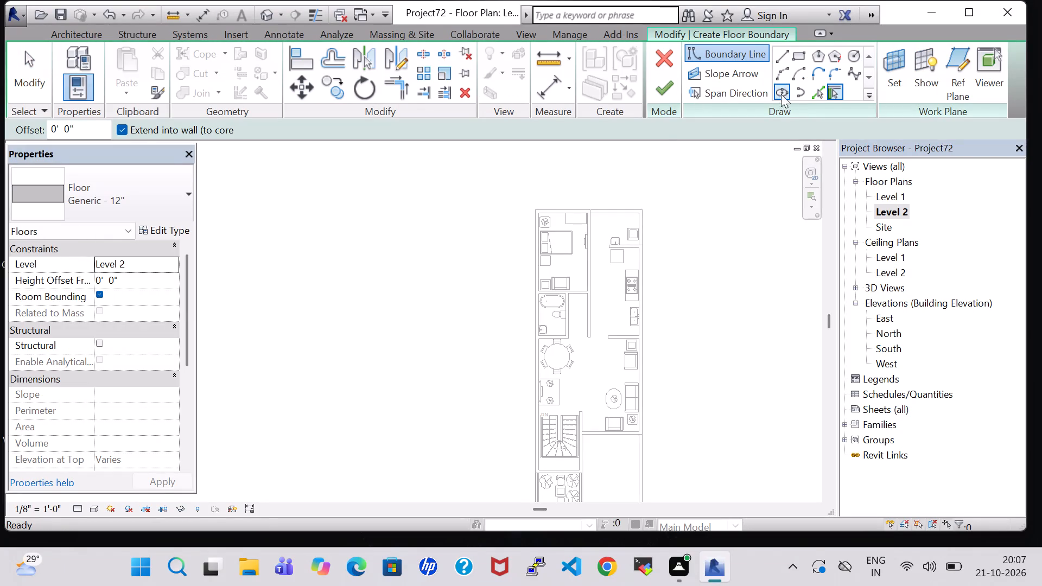
pyautogui.click(785, 58)
pyautogui.scroll(5, 587, 218)
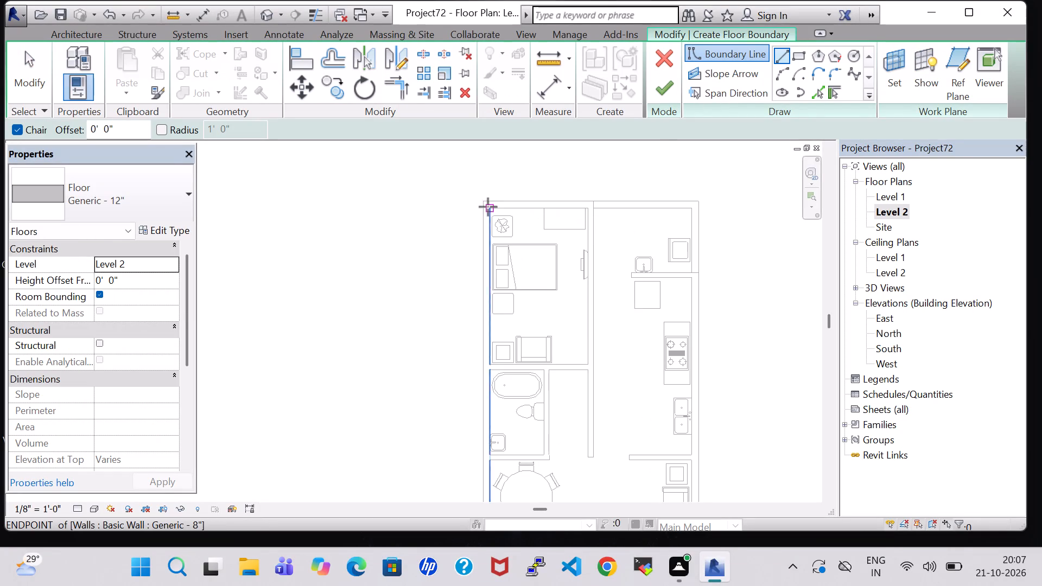
pyautogui.scroll(7, 483, 198)
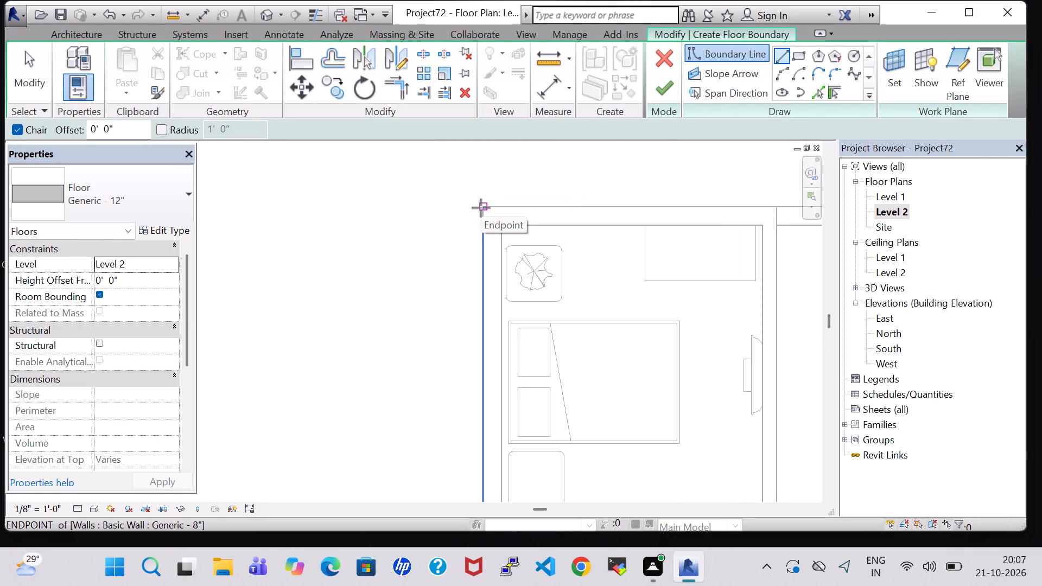
pyautogui.click(481, 208)
pyautogui.moveTo(625, 203); pyautogui.dragTo(371, 207, button='middle')
pyautogui.moveTo(796, 212); pyautogui.dragTo(752, 215, button='middle')
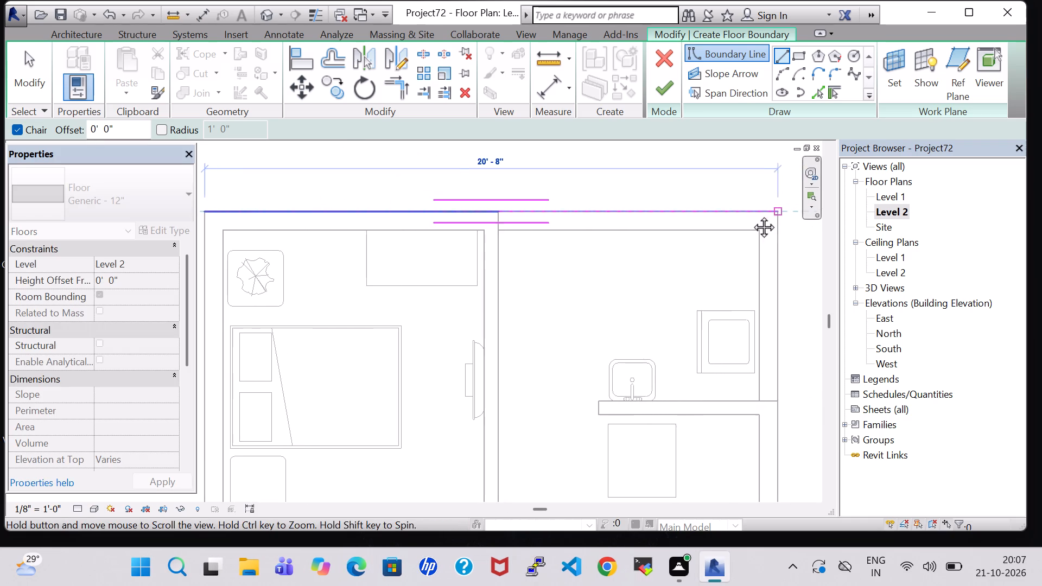
pyautogui.moveTo(752, 215); pyautogui.dragTo(741, 215, button='middle')
pyautogui.click(746, 211)
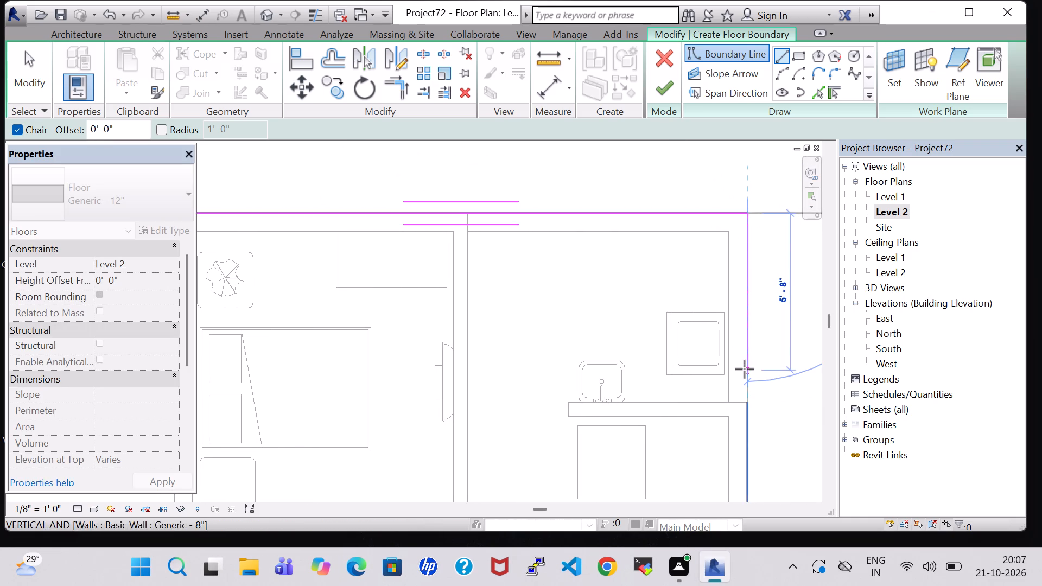
# Draw the Level 2 floor's east boundary line along the outer wall face, from the northeast corner to the yard wall's south end.
pyautogui.scroll(1, 745, 369)
pyautogui.moveTo(745, 369); pyautogui.dragTo(744, 212, button='middle')
pyautogui.moveTo(747, 379); pyautogui.dragTo(763, 332, button='middle')
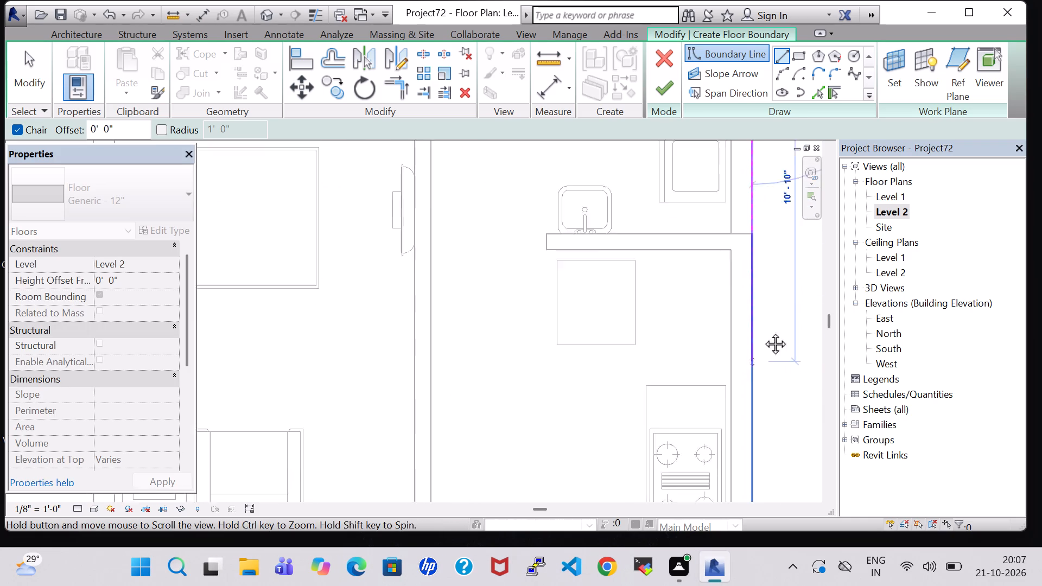
pyautogui.moveTo(763, 332); pyautogui.dragTo(779, 266, button='middle')
pyautogui.scroll(-6, 778, 280)
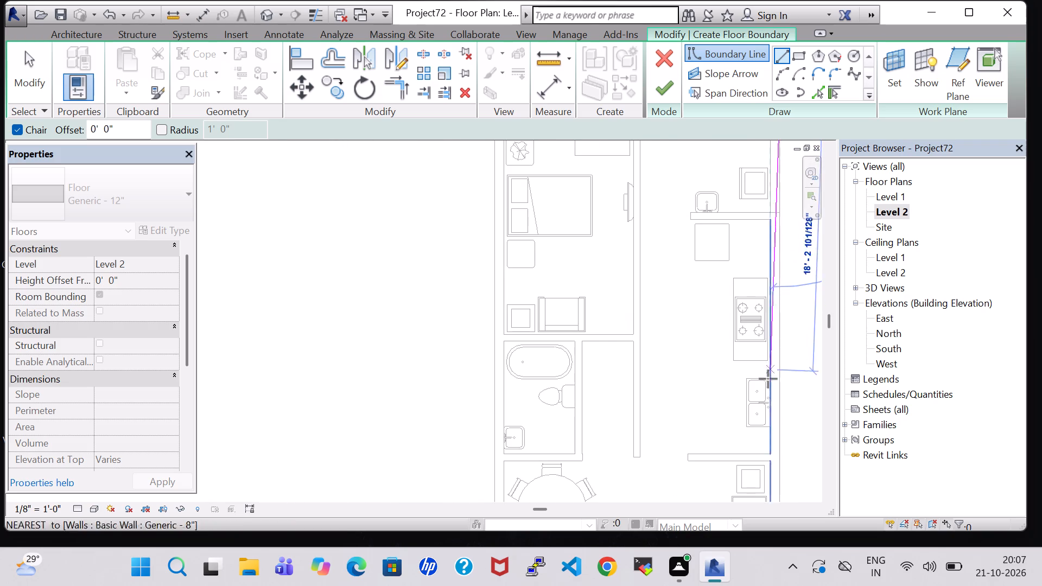
pyautogui.moveTo(779, 423); pyautogui.dragTo(748, 257, button='middle')
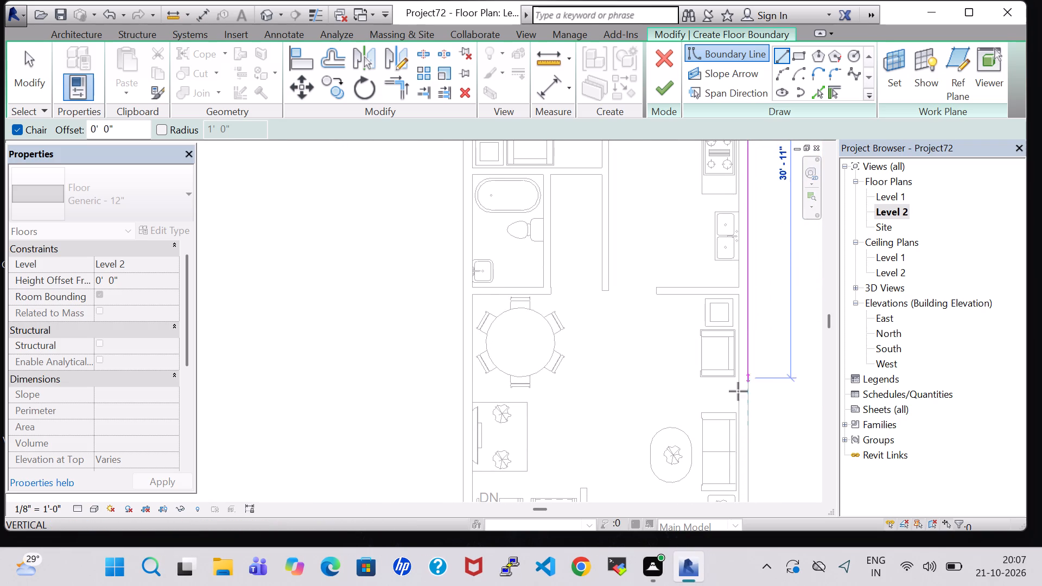
pyautogui.moveTo(738, 405); pyautogui.dragTo(720, 232, button='middle')
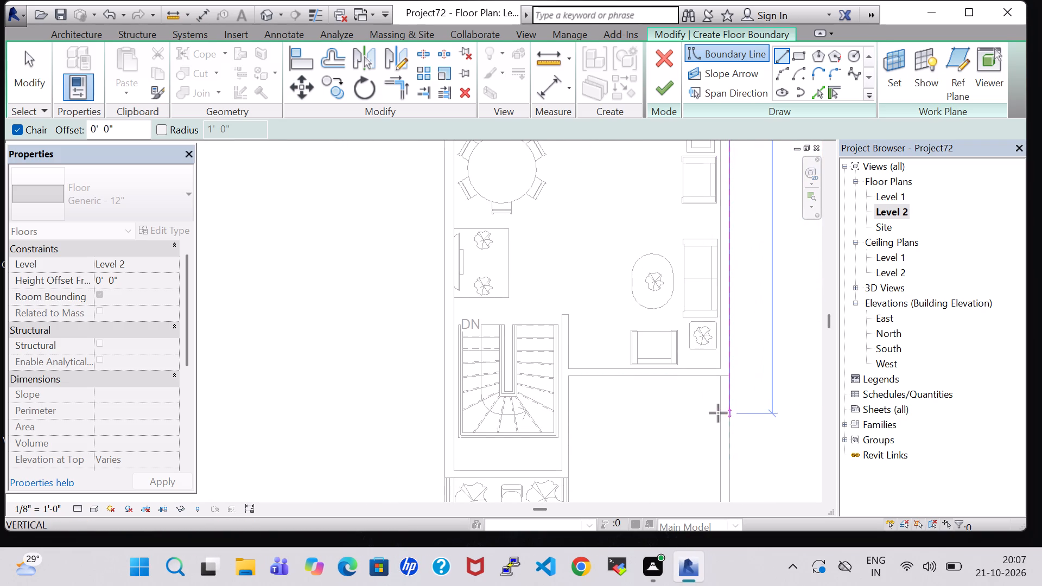
pyautogui.moveTo(718, 413); pyautogui.dragTo(722, 236, button='middle')
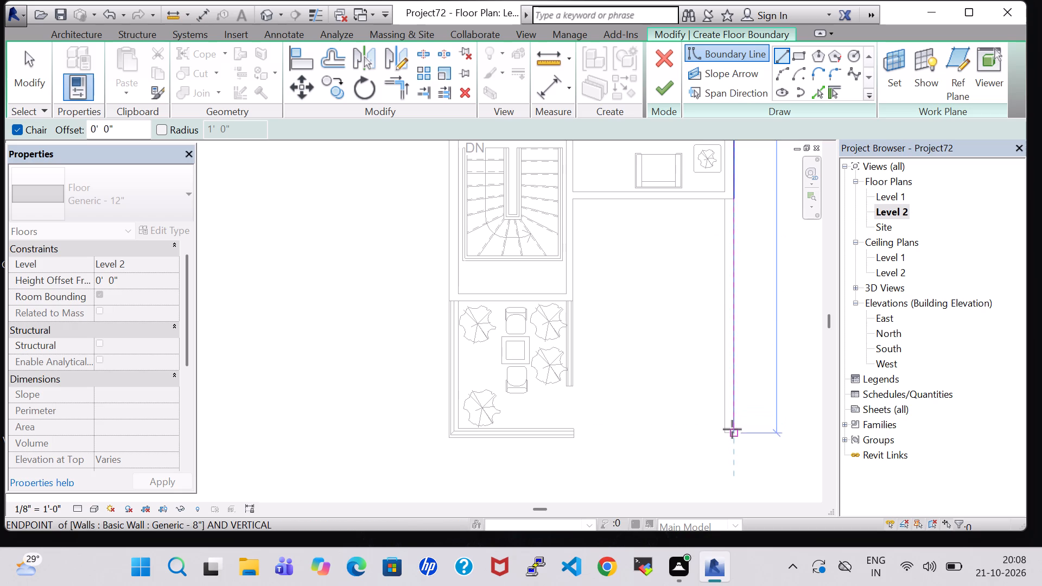
pyautogui.click(734, 430)
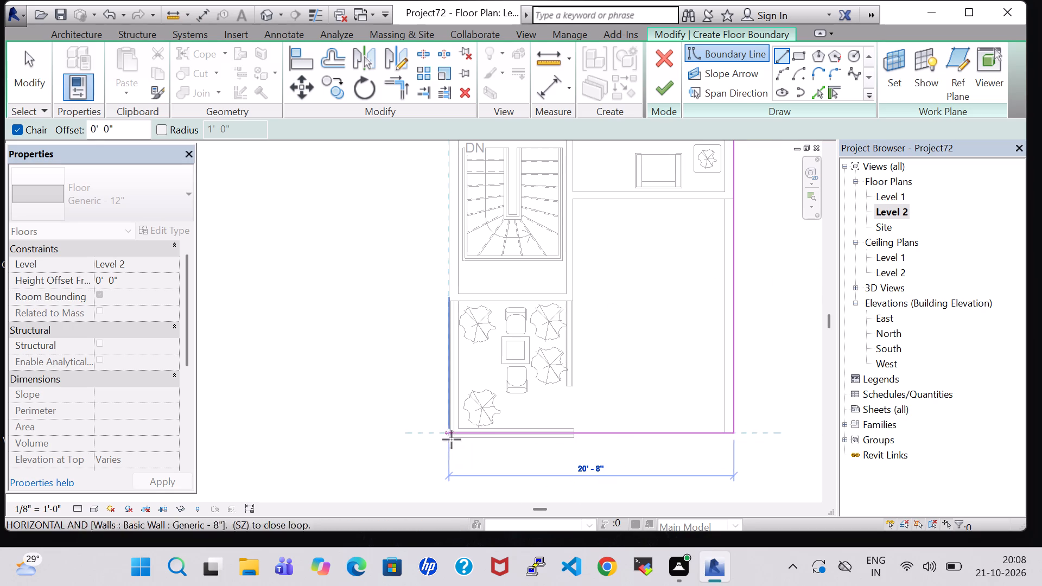
# Draw the 20' 8" south boundary line from the yard wall's end across the front to the west wall's outer face line.
pyautogui.scroll(3, 448, 439)
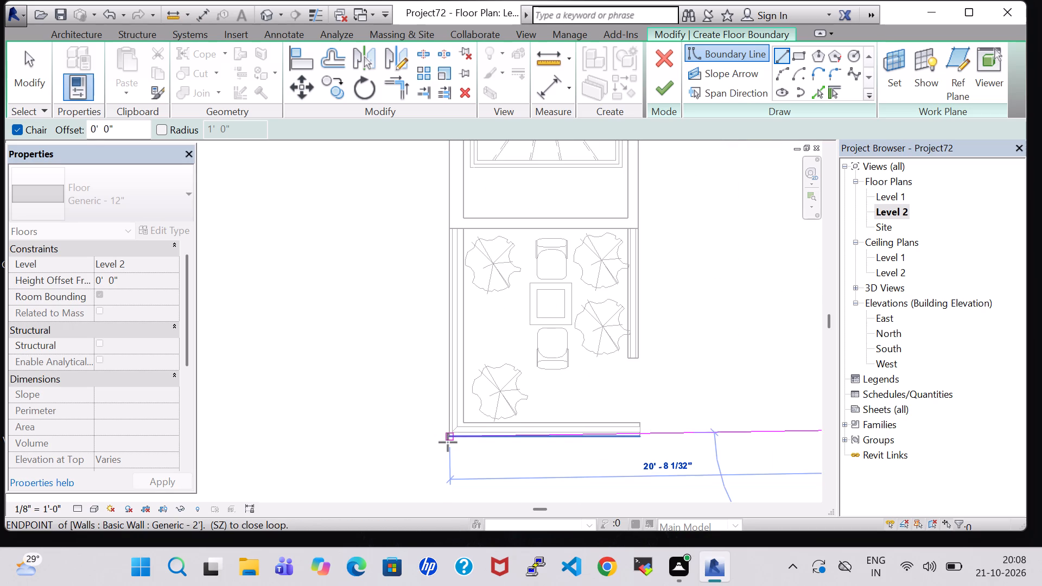
pyautogui.scroll(1, 447, 444)
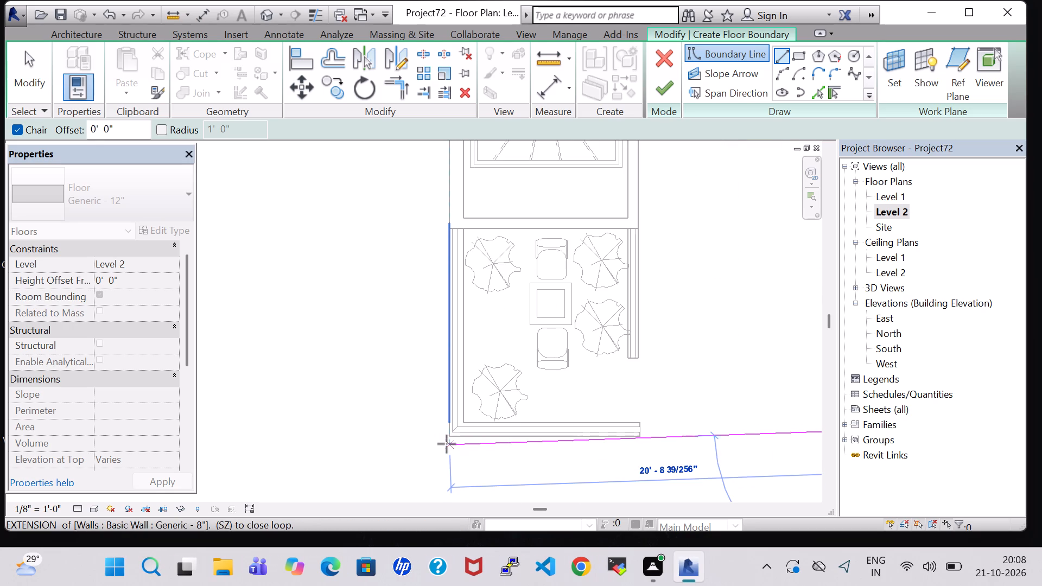
pyautogui.scroll(5, 447, 444)
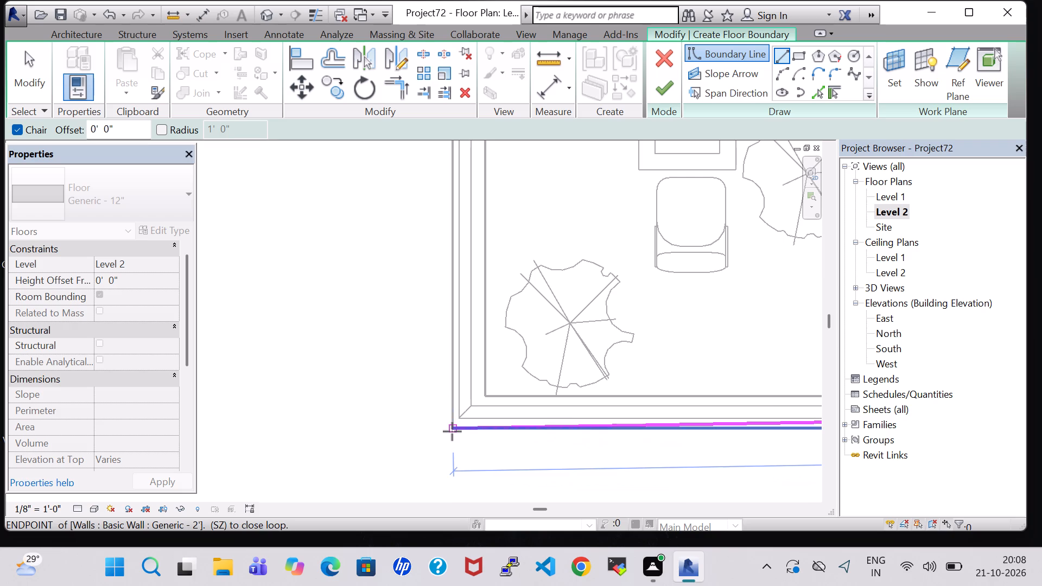
pyautogui.scroll(-6, 452, 431)
pyautogui.moveTo(745, 415); pyautogui.dragTo(543, 417, button='middle')
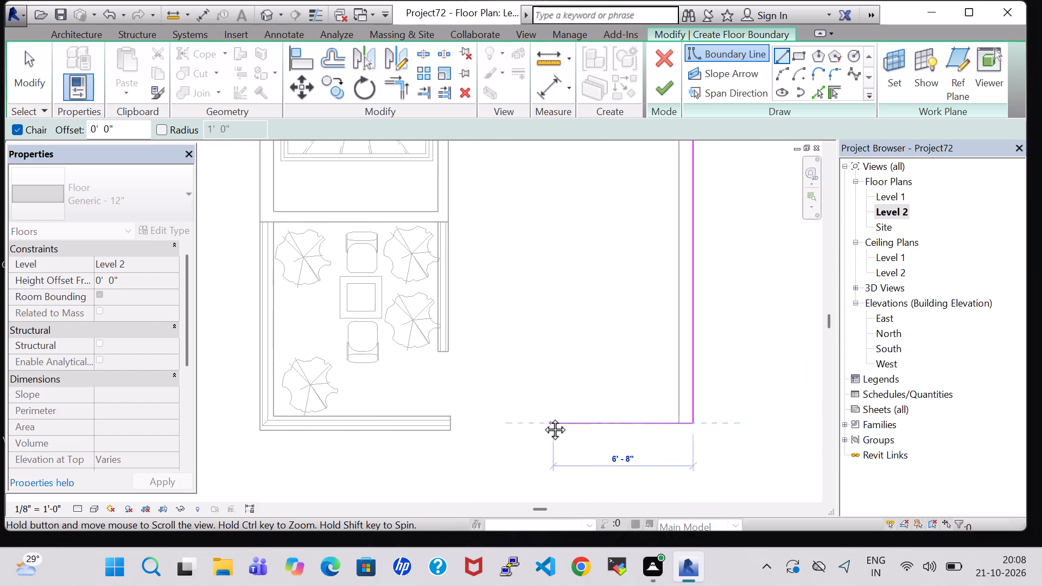
pyautogui.moveTo(543, 417); pyautogui.dragTo(540, 417, button='middle')
pyautogui.scroll(8, 677, 428)
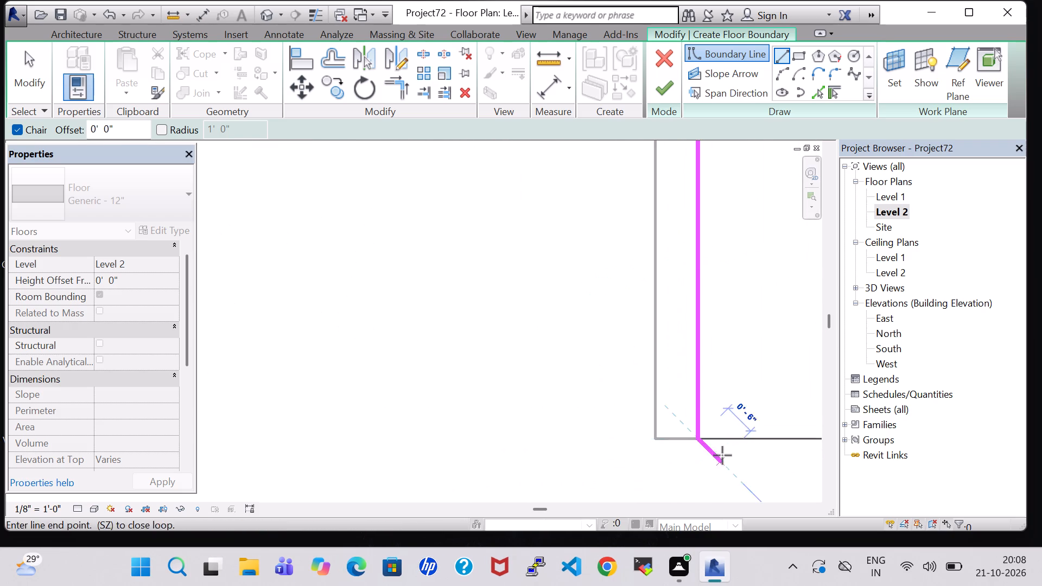
pyautogui.moveTo(344, 434); pyautogui.dragTo(691, 424, button='middle')
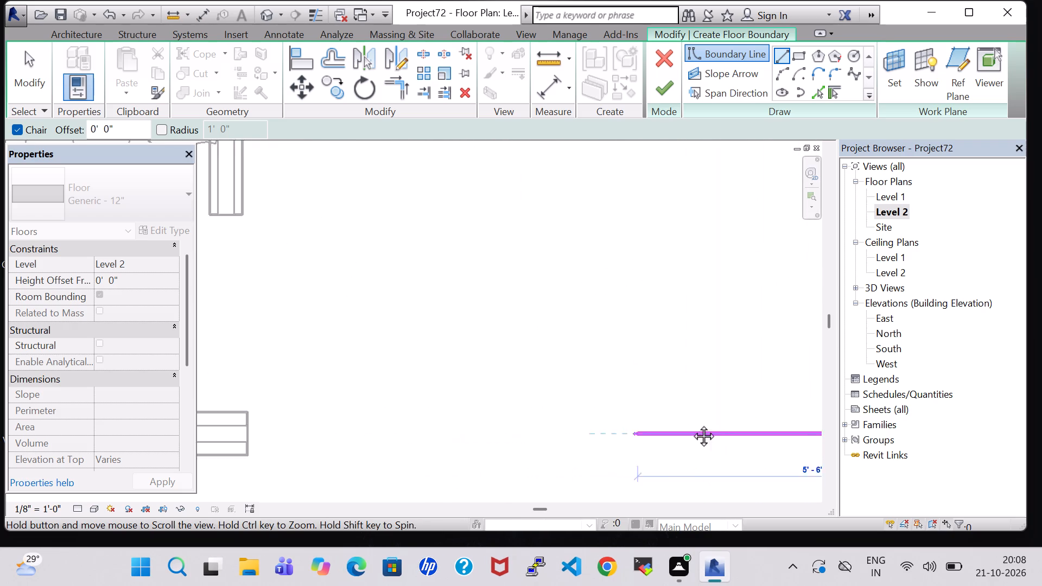
pyautogui.moveTo(691, 424); pyautogui.dragTo(711, 422, button='middle')
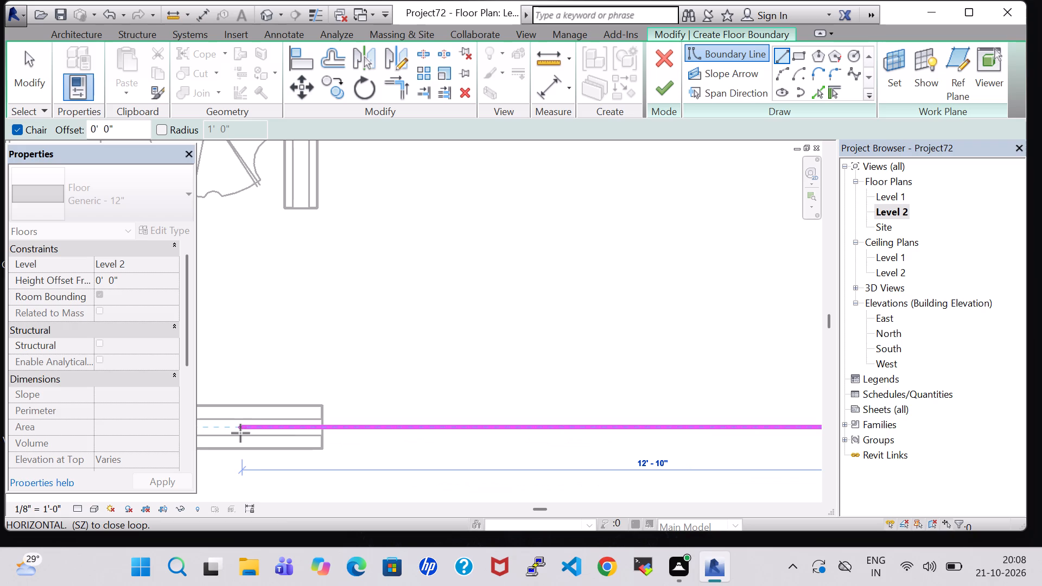
pyautogui.scroll(-5, 240, 433)
pyautogui.moveTo(238, 432); pyautogui.dragTo(470, 422, button='middle')
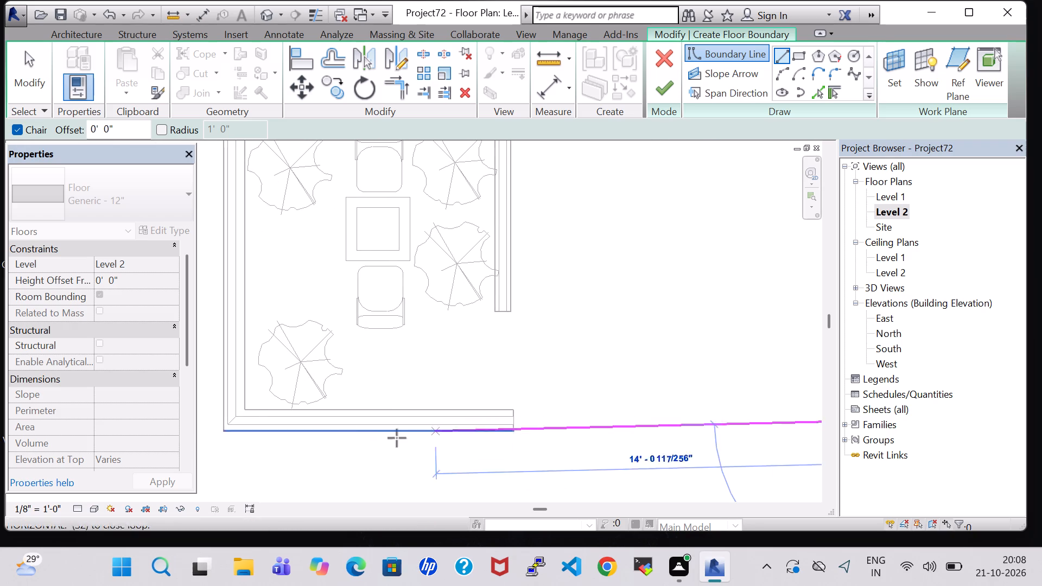
pyautogui.click(225, 421)
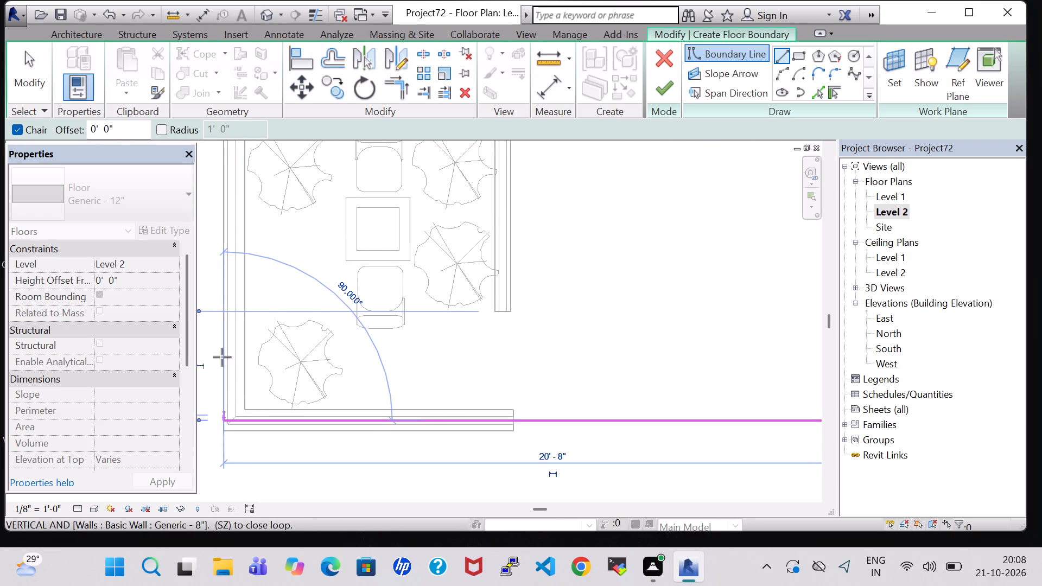
# Close the floor boundary along the west wall's outer face up to the northwest corner and finish the Level 2 floor.
pyautogui.moveTo(218, 237); pyautogui.dragTo(281, 429, button='middle')
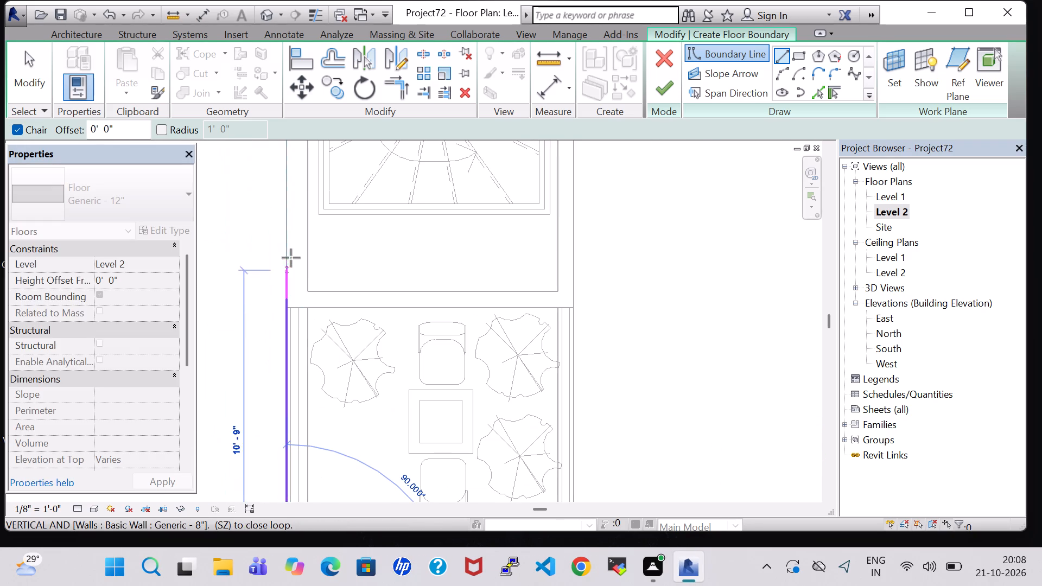
pyautogui.moveTo(291, 250); pyautogui.dragTo(333, 512, button='middle')
pyautogui.moveTo(332, 237); pyautogui.dragTo(346, 355, button='middle')
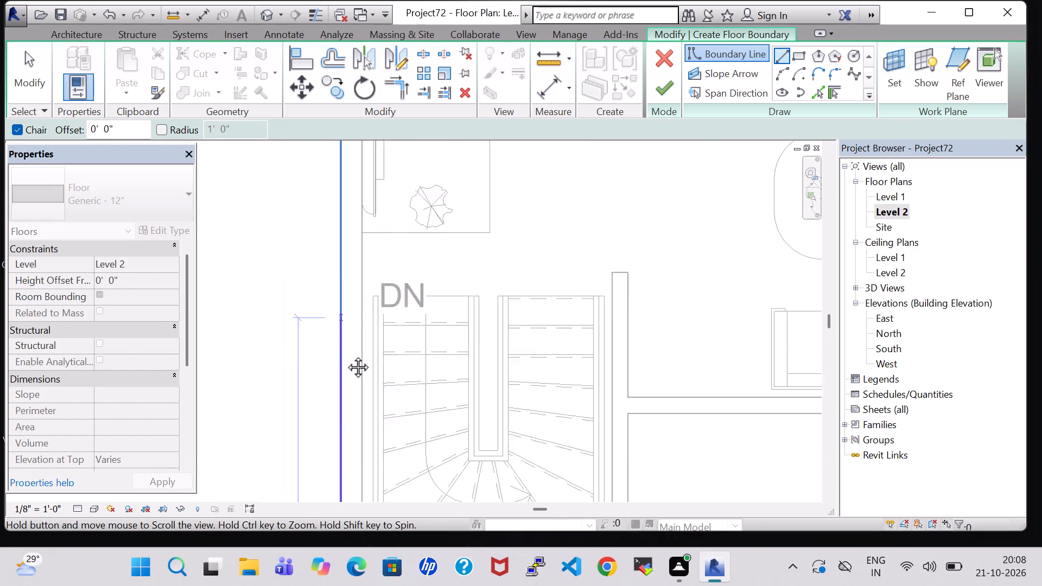
pyautogui.moveTo(346, 355); pyautogui.dragTo(355, 461, button='middle')
pyautogui.moveTo(350, 216); pyautogui.dragTo(365, 472, button='middle')
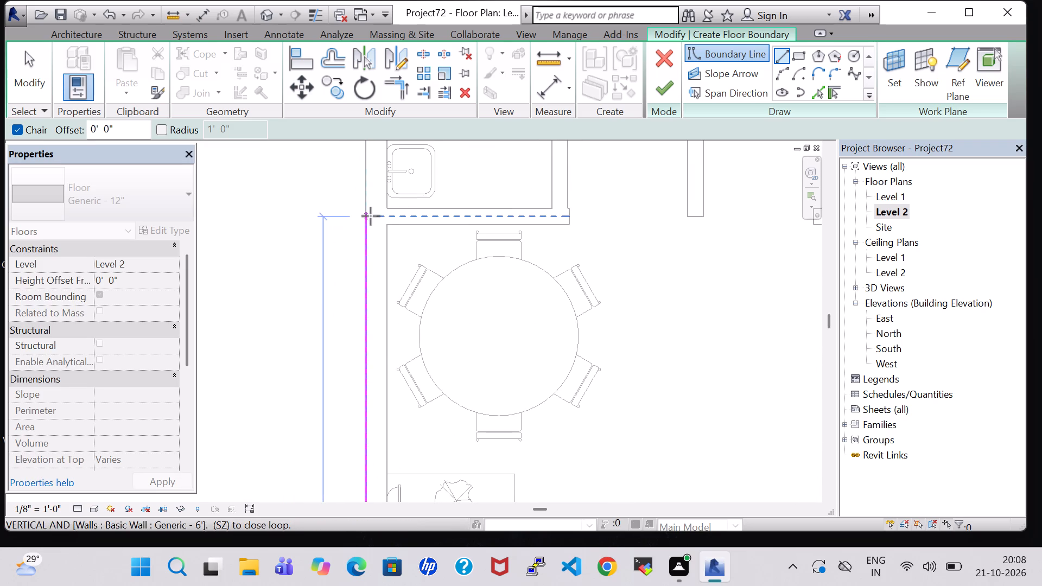
pyautogui.moveTo(371, 216); pyautogui.dragTo(371, 476, button='middle')
pyautogui.moveTo(367, 160); pyautogui.dragTo(375, 415, button='middle')
pyautogui.scroll(1, 382, 425)
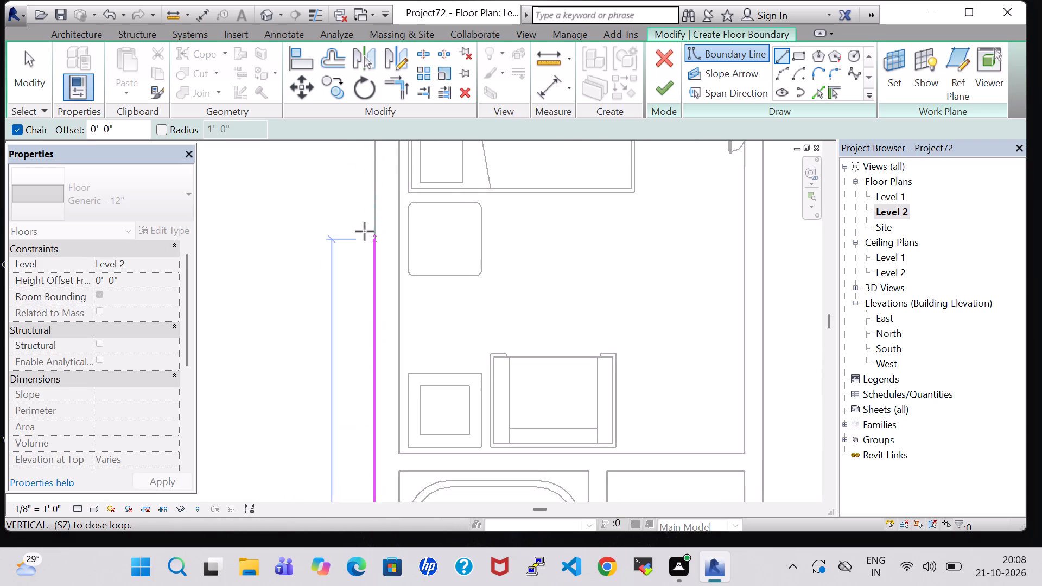
pyautogui.moveTo(381, 215); pyautogui.dragTo(397, 455, button='middle')
pyautogui.moveTo(392, 236); pyautogui.dragTo(408, 489, button='middle')
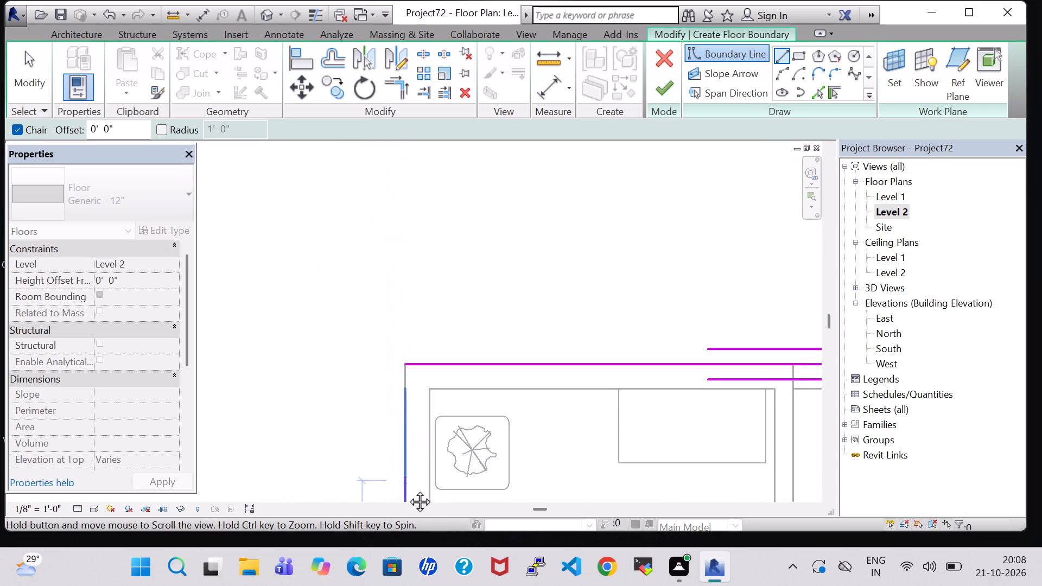
pyautogui.moveTo(408, 489); pyautogui.dragTo(404, 486, button='middle')
pyautogui.click(402, 370)
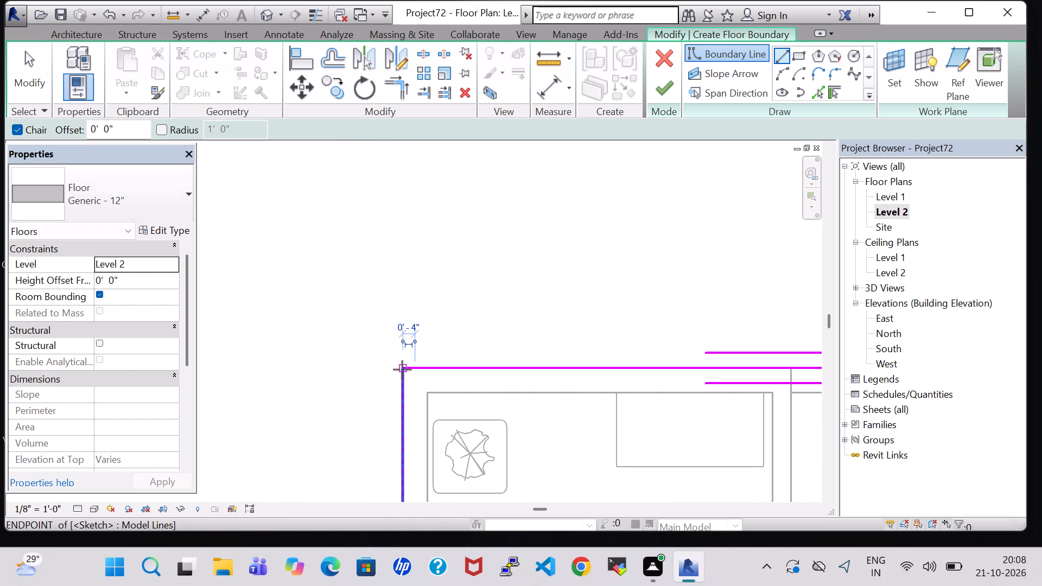
pyautogui.click(653, 88)
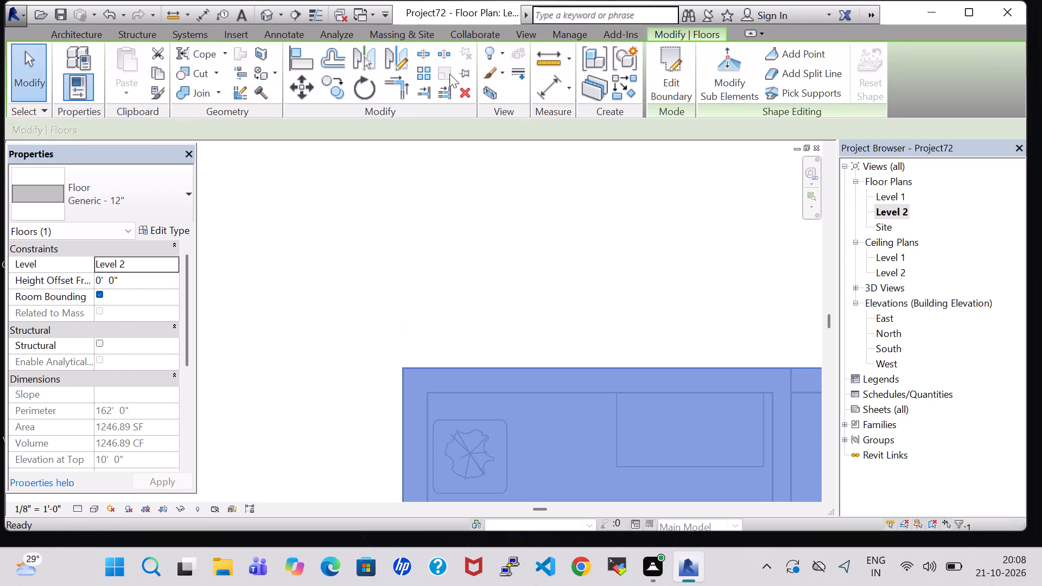
# Examine the new Level 2 floor slab in 3D from above and from the front, over the sit-out and yard.
pyautogui.click(264, 14)
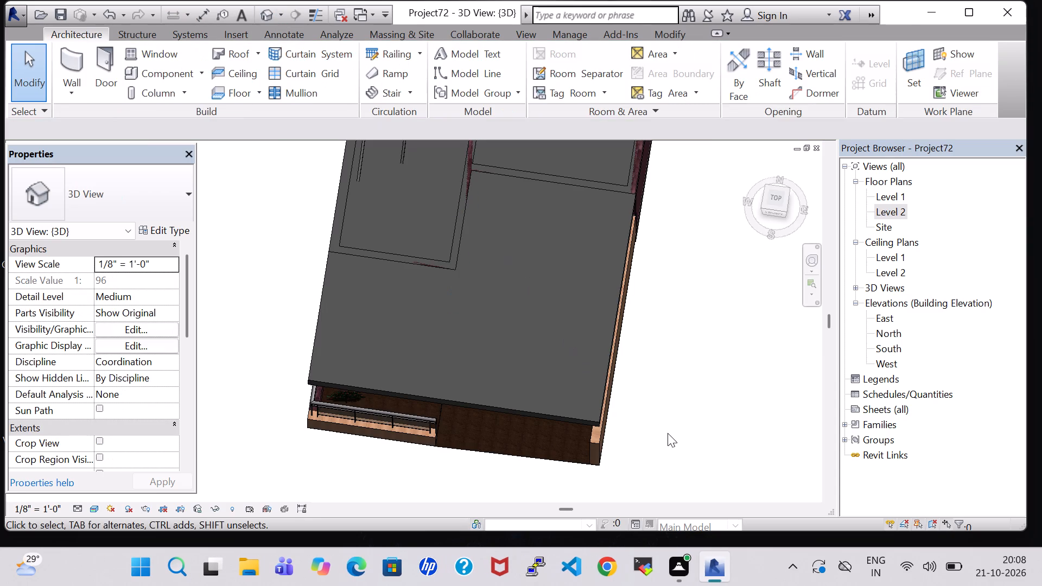
pyautogui.keyDown('shift'); pyautogui.moveTo(647, 434); pyautogui.dragTo(597, 416, button='middle'); pyautogui.keyUp('shift')
pyautogui.keyDown('shift'); pyautogui.middleClick(605, 329); pyautogui.keyUp('shift')
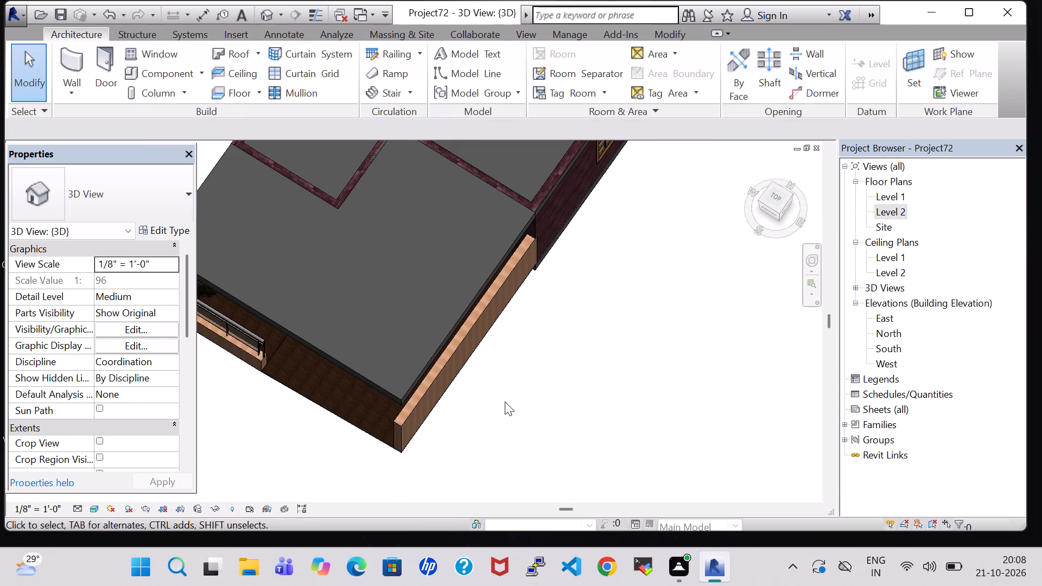
pyautogui.moveTo(505, 402); pyautogui.dragTo(599, 267, button='middle')
pyautogui.moveTo(658, 395); pyautogui.dragTo(613, 352, button='middle')
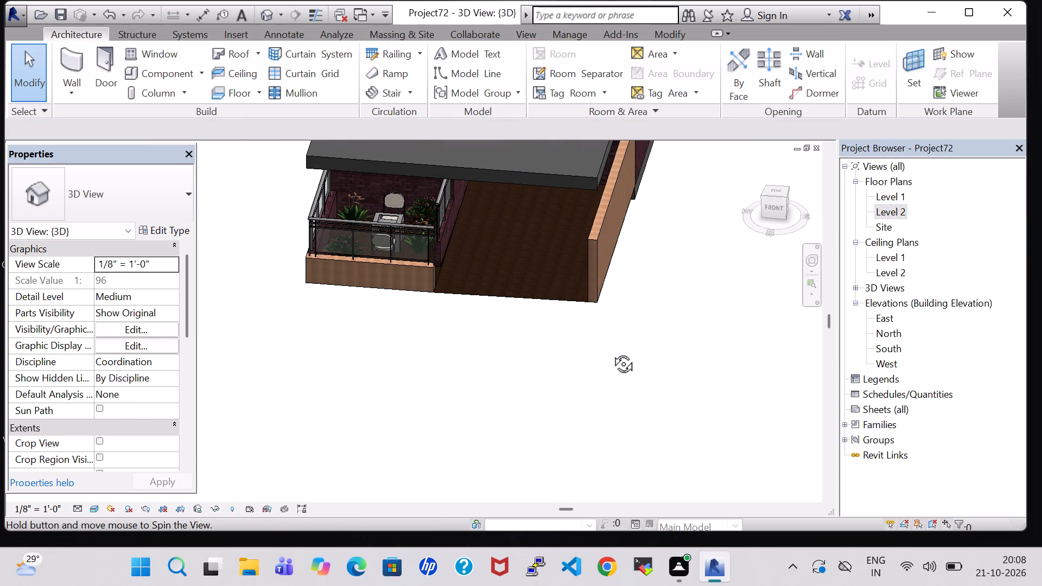
pyautogui.moveTo(519, 354); pyautogui.dragTo(532, 463, button='middle')
pyautogui.moveTo(518, 449); pyautogui.dragTo(539, 392, button='middle')
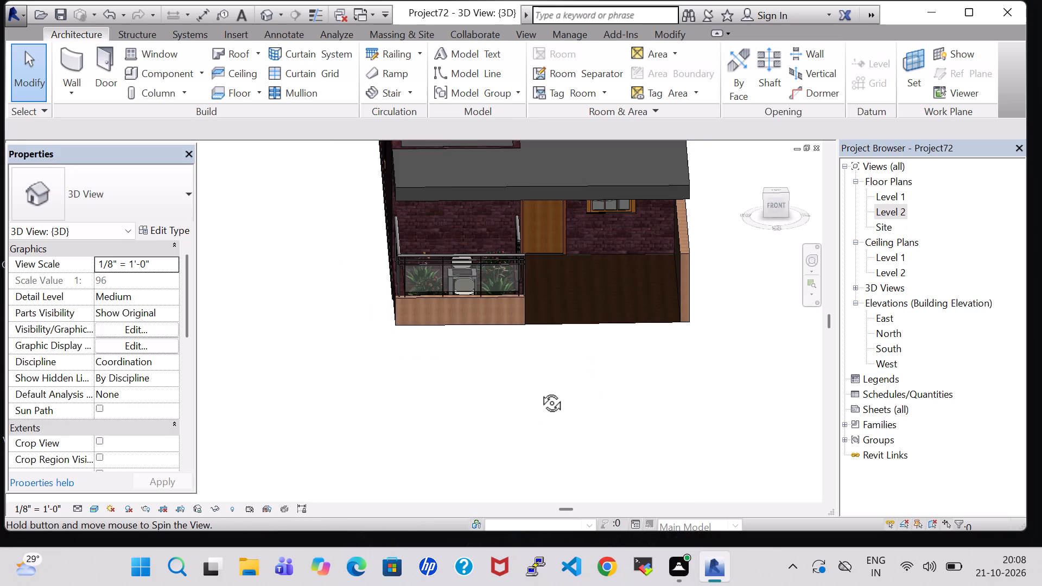
pyautogui.moveTo(559, 386); pyautogui.dragTo(557, 352, button='middle')
pyautogui.moveTo(548, 342); pyautogui.dragTo(534, 496, button='middle')
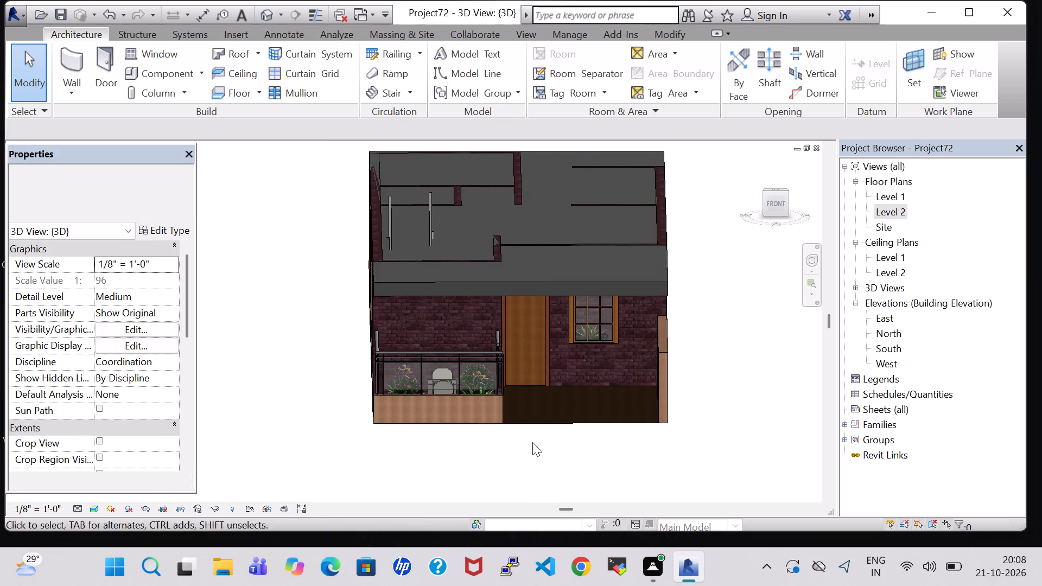
# Duplicate the Level 2 floor's Generic - 12" type under its suggested name.
pyautogui.click(538, 288)
pyautogui.rightClick(538, 288)
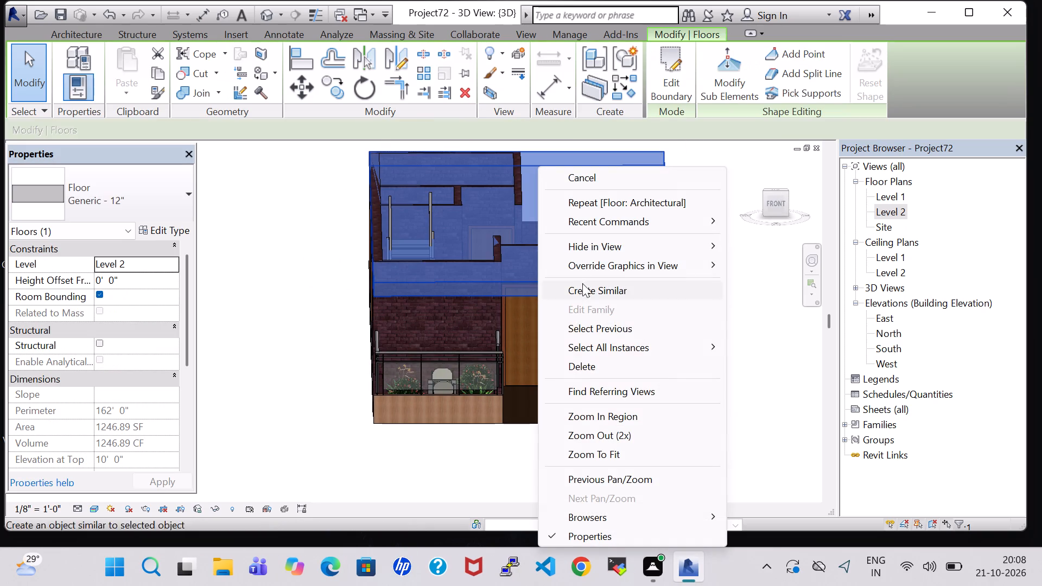
pyautogui.click(158, 225)
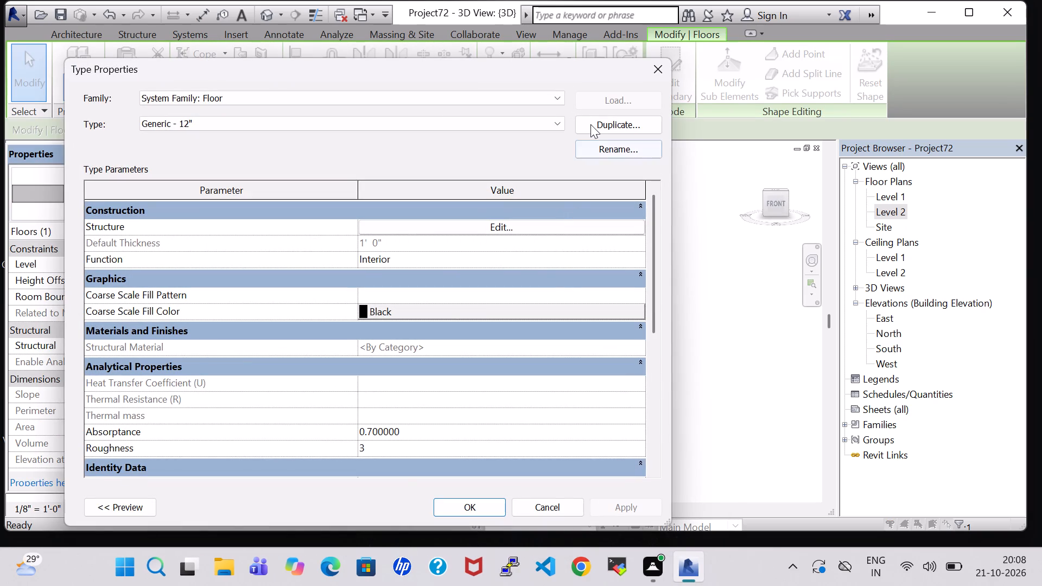
pyautogui.click(590, 124)
pyautogui.click(389, 340)
pyautogui.click(389, 337)
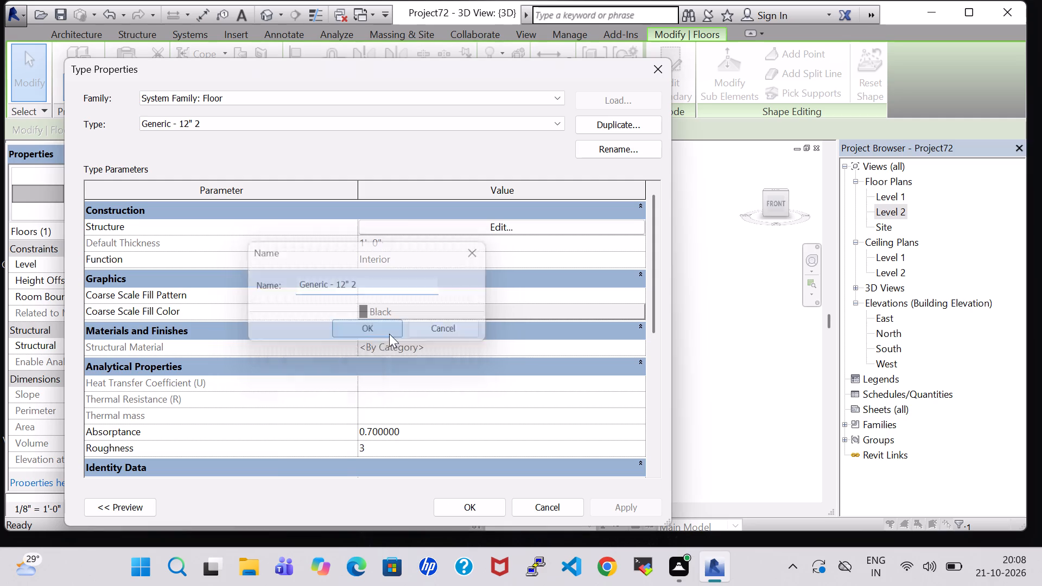
# Set the structure layer material of the duplicated floor type to Brick, Common and accept the type changes.
pyautogui.click(536, 226)
pyautogui.click(336, 221)
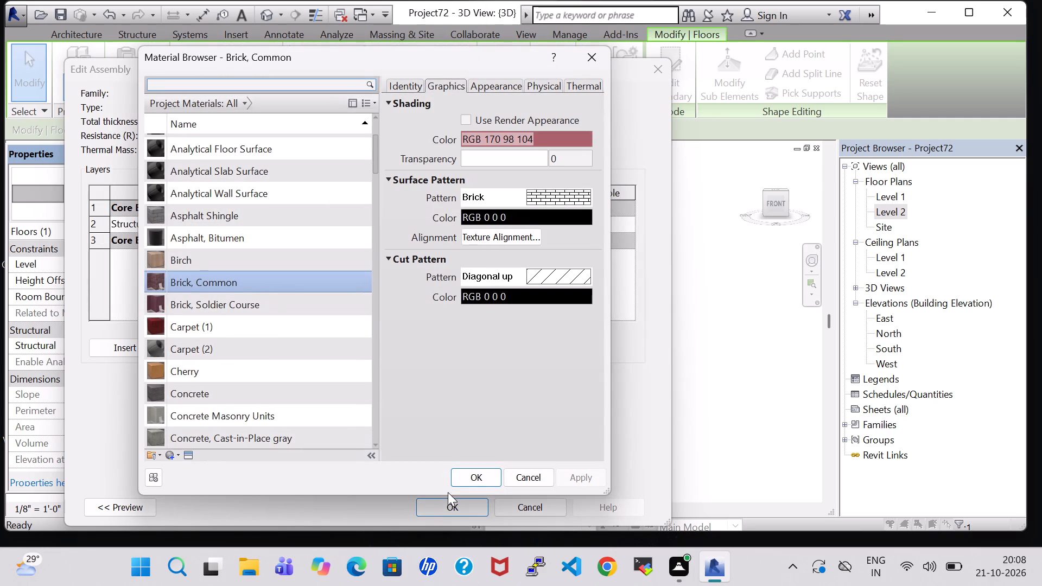
pyautogui.click(478, 480)
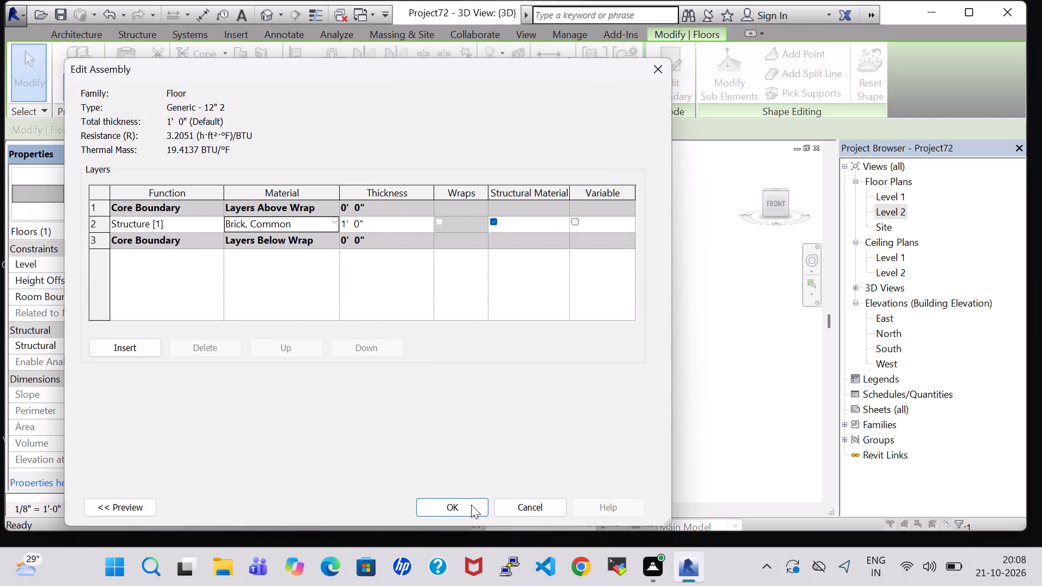
pyautogui.click(471, 504)
pyautogui.click(481, 512)
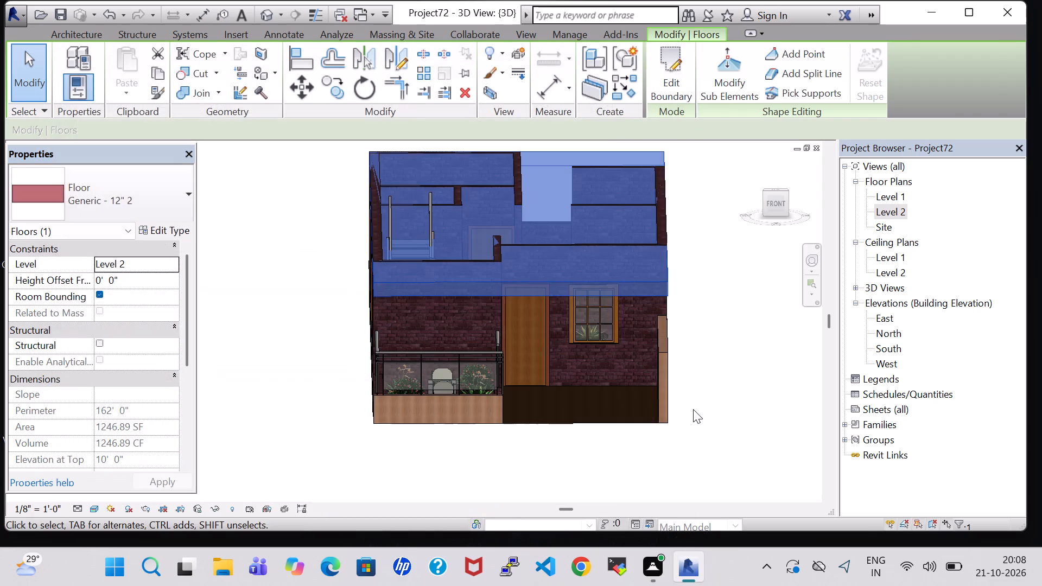
pyautogui.click(695, 409)
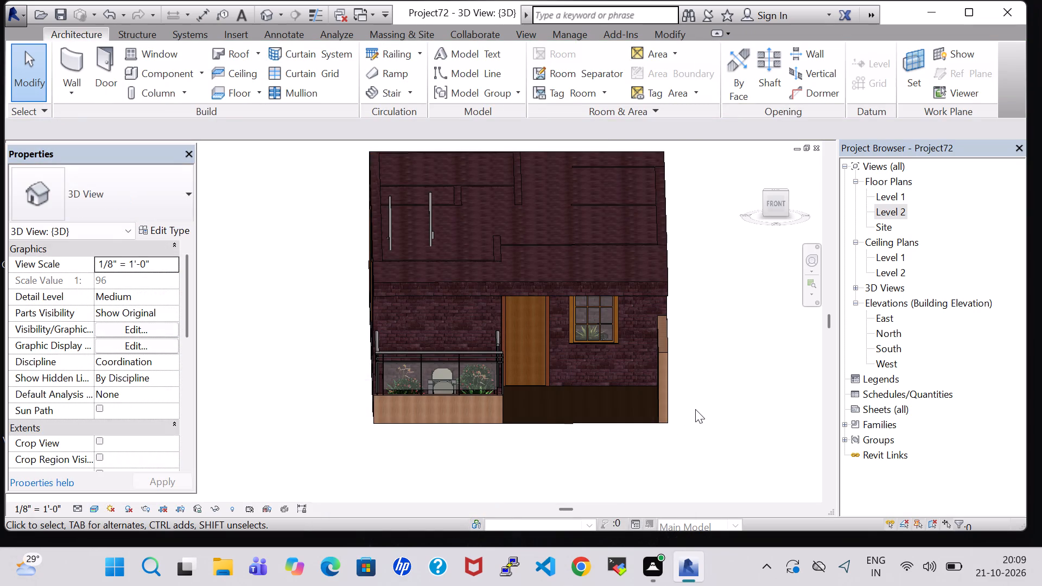
# Examine the brick-finished Level 2 slab and the house front in 3D from above and below.
pyautogui.keyDown('shift'); pyautogui.moveTo(689, 410); pyautogui.dragTo(678, 341, button='middle'); pyautogui.keyUp('shift')
pyautogui.keyDown('shift'); pyautogui.middleClick(679, 327); pyautogui.keyUp('shift')
pyautogui.keyDown('shift'); pyautogui.middleClick(703, 333); pyautogui.keyUp('shift')
pyautogui.keyDown('shift'); pyautogui.moveTo(708, 355); pyautogui.dragTo(708, 358, button='middle'); pyautogui.keyUp('shift')
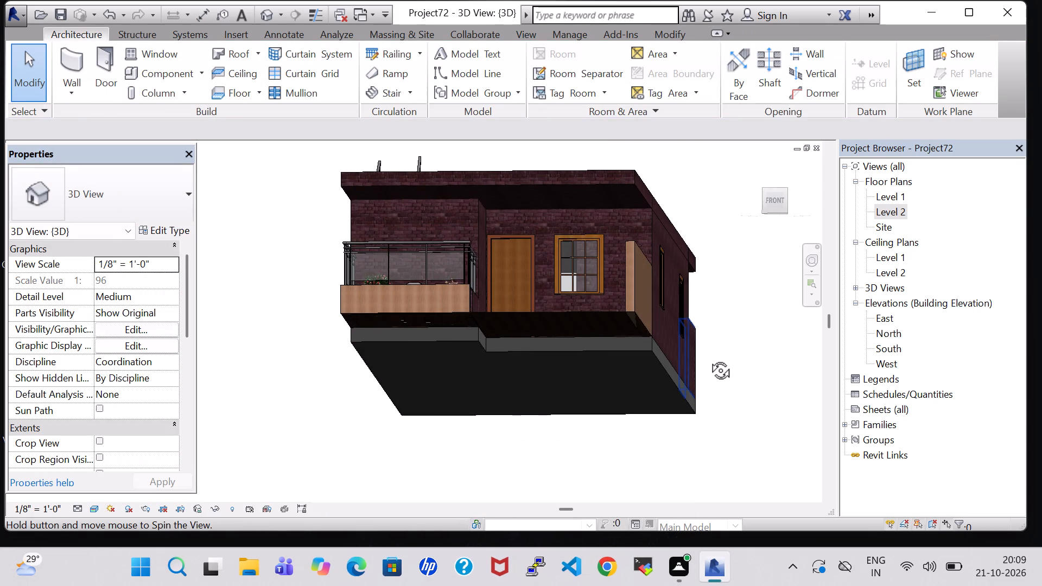
pyautogui.keyDown('shift'); pyautogui.moveTo(708, 358); pyautogui.dragTo(709, 399, button='middle'); pyautogui.keyUp('shift')
pyautogui.keyDown('shift'); pyautogui.moveTo(709, 399); pyautogui.dragTo(709, 409, button='middle'); pyautogui.keyUp('shift')
# Hide the Floors category in the Level 2 floor plan through its visibility/graphic overrides.
pyautogui.doubleClick(883, 212)
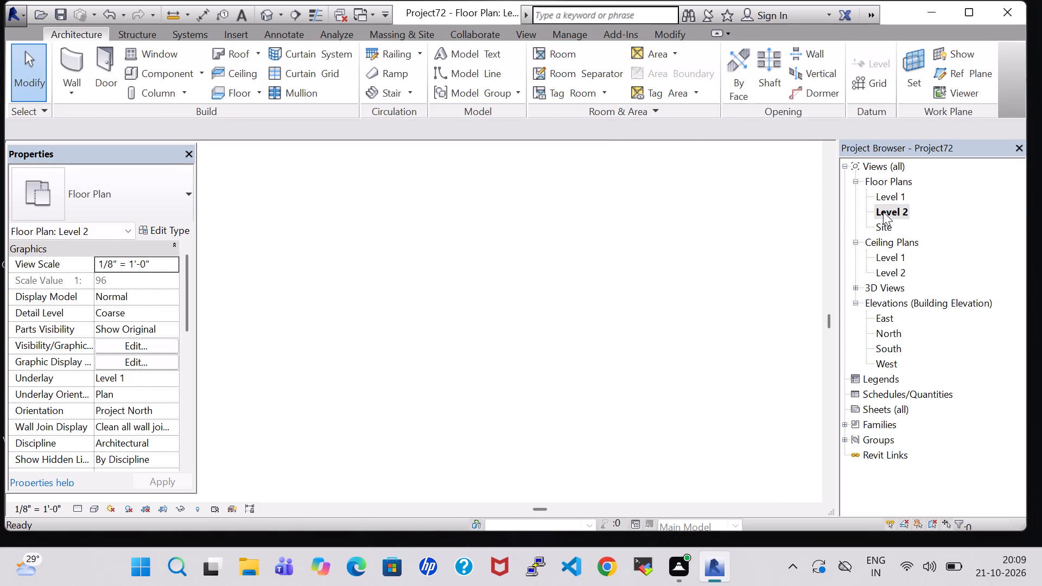
pyautogui.scroll(-5, 698, 272)
pyautogui.moveTo(698, 273); pyautogui.dragTo(558, 241, button='middle')
pyautogui.scroll(-2, 558, 239)
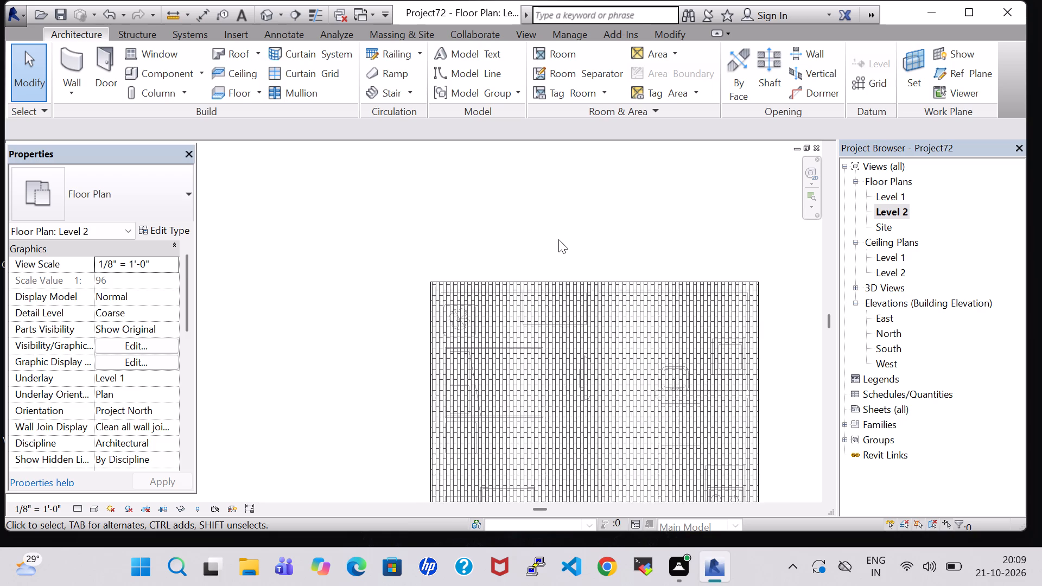
pyautogui.scroll(-2, 558, 239)
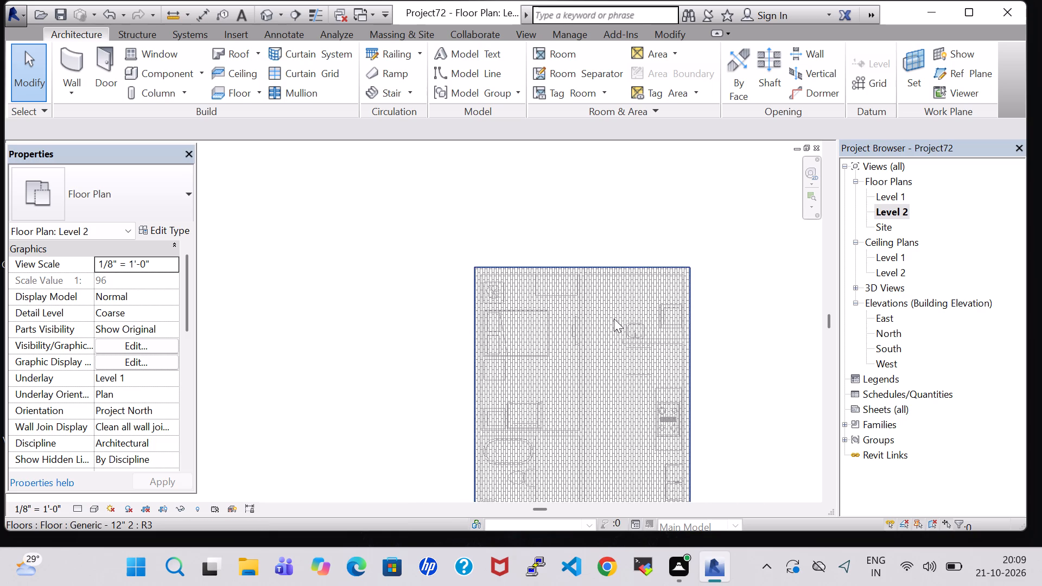
pyautogui.scroll(-1, 589, 227)
pyautogui.write('VG')
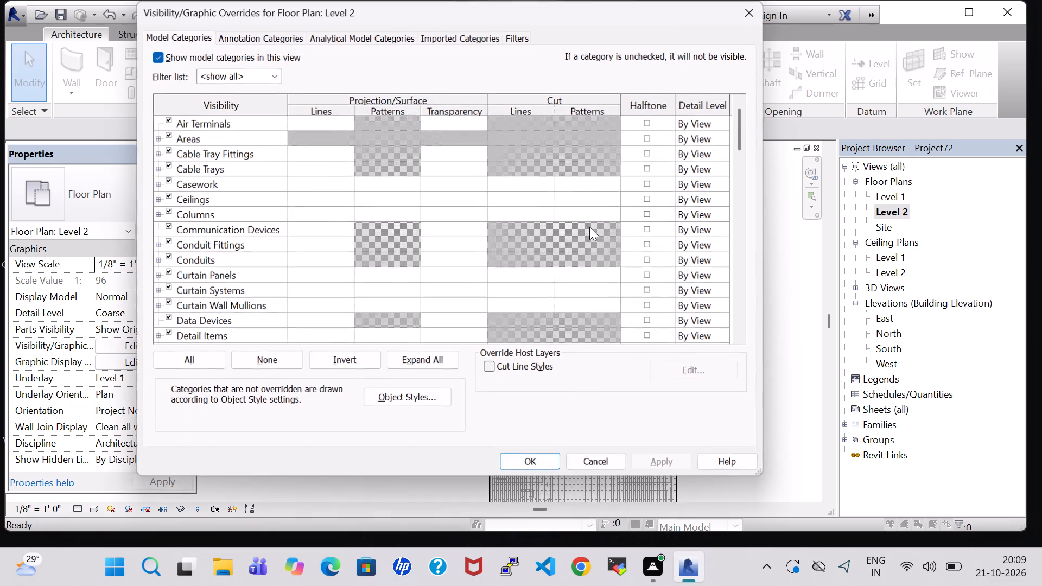
pyautogui.scroll(-12, 244, 277)
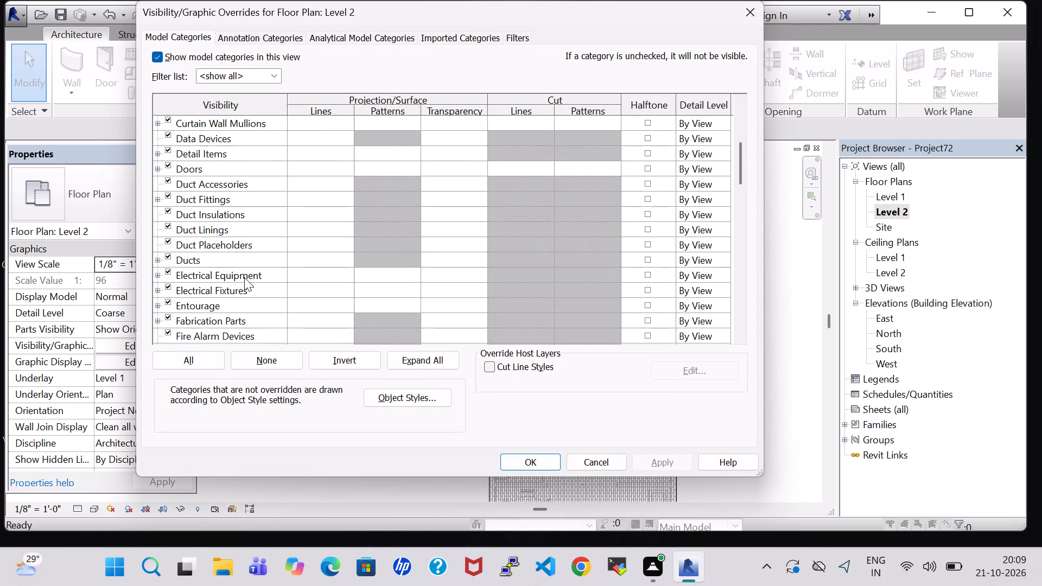
pyautogui.scroll(-7, 244, 277)
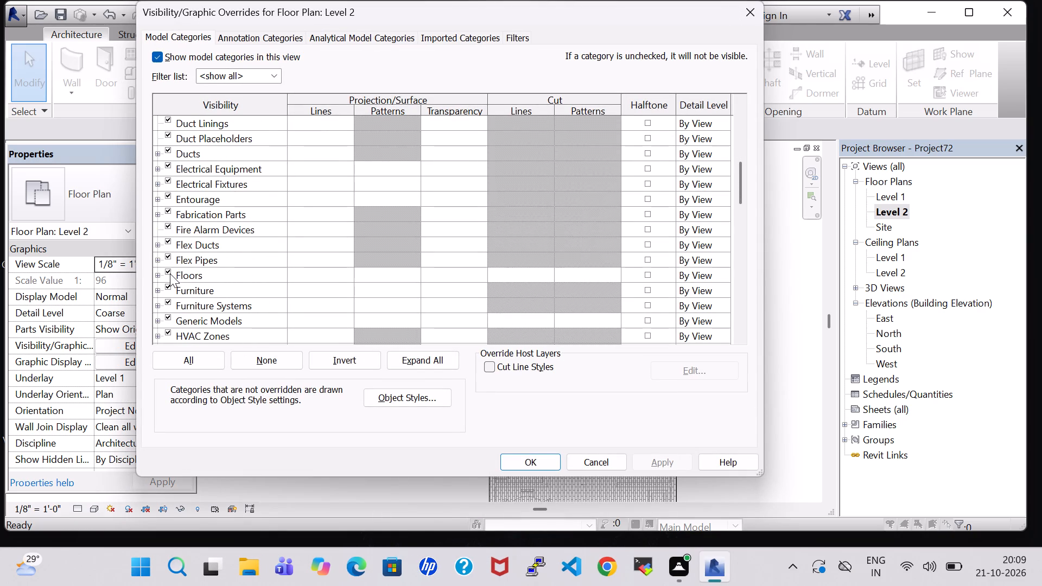
pyautogui.click(168, 268)
pyautogui.click(541, 464)
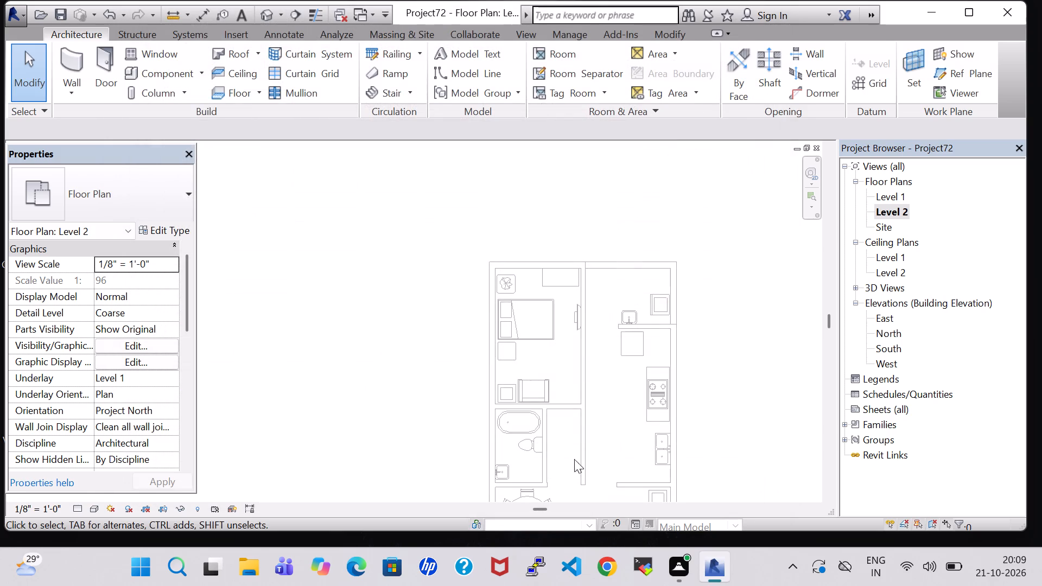
# Draw the Level 2 north wall in Generic - 6', 10' high, about 20'-3" long, over the wall below.
pyautogui.moveTo(766, 398); pyautogui.dragTo(707, 342, button='middle')
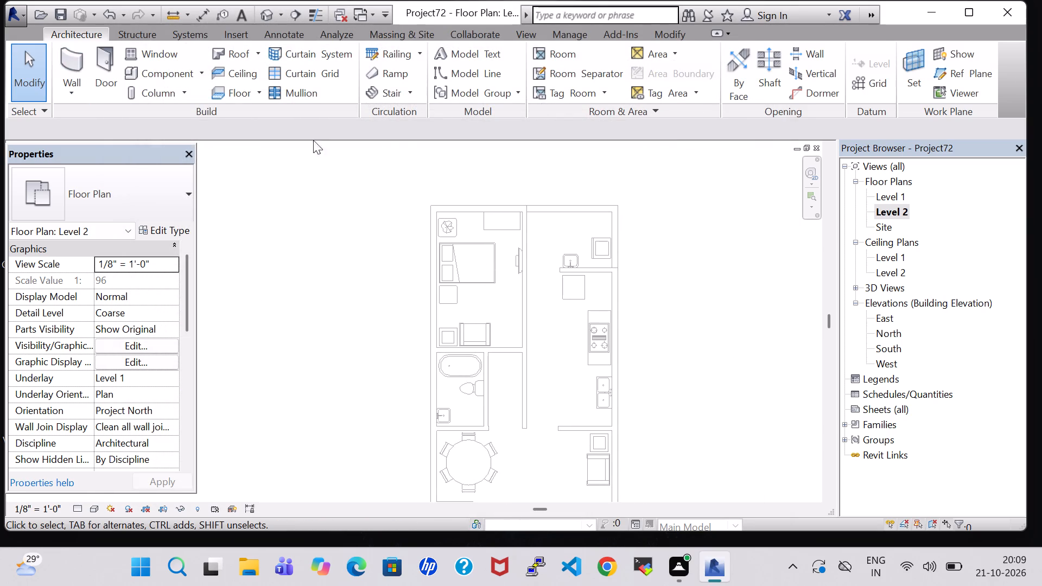
pyautogui.click(62, 67)
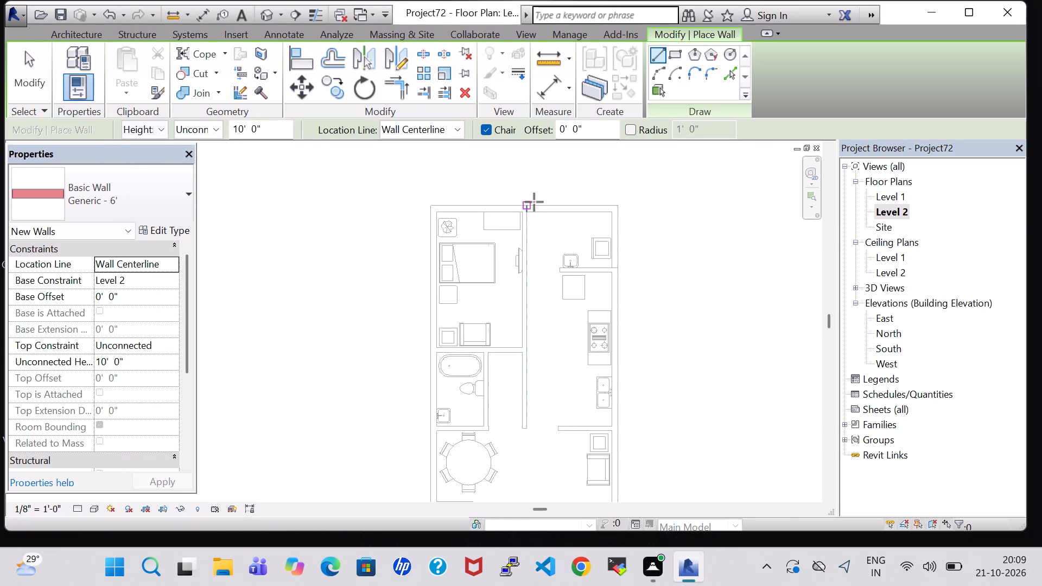
pyautogui.scroll(9, 433, 208)
pyautogui.click(437, 214)
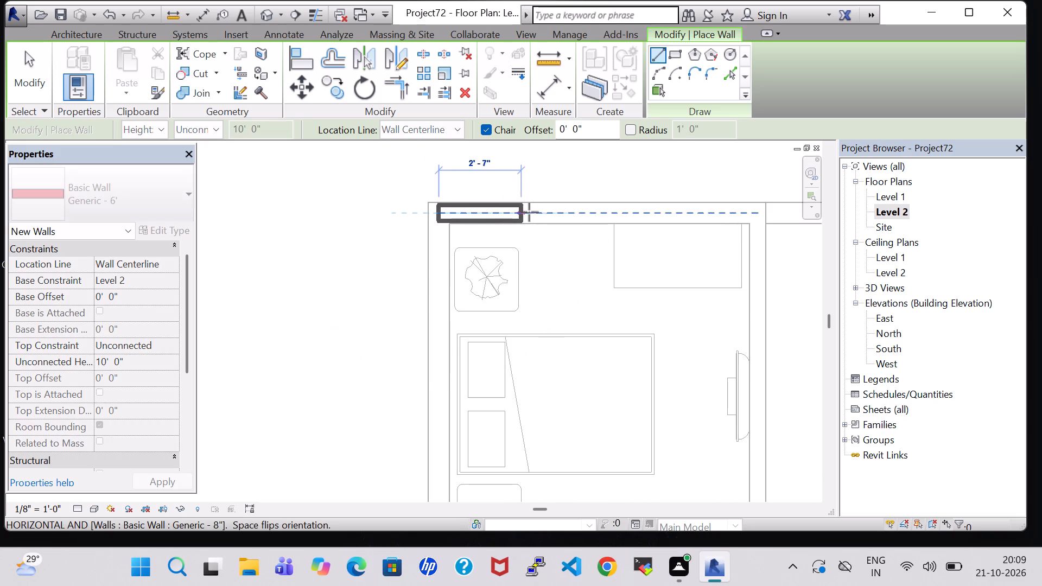
pyautogui.moveTo(532, 212); pyautogui.dragTo(342, 218, button='middle')
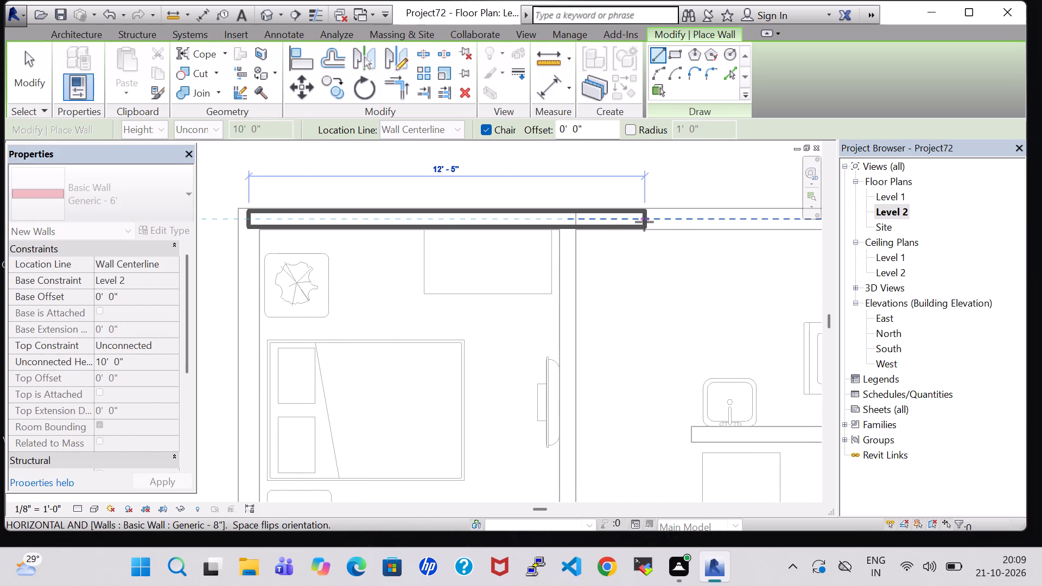
pyautogui.moveTo(644, 222); pyautogui.dragTo(411, 233, button='middle')
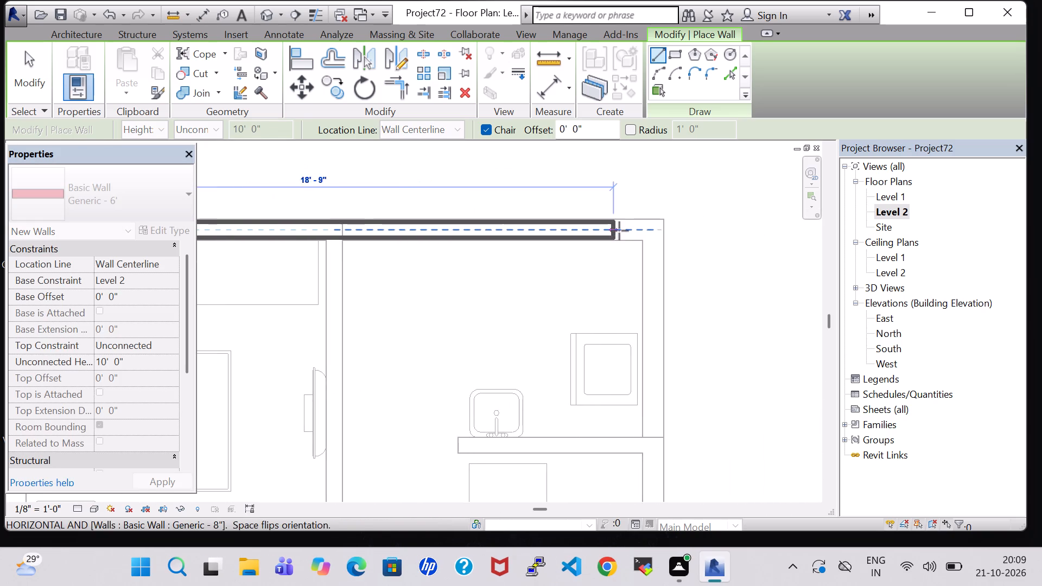
pyautogui.click(661, 231)
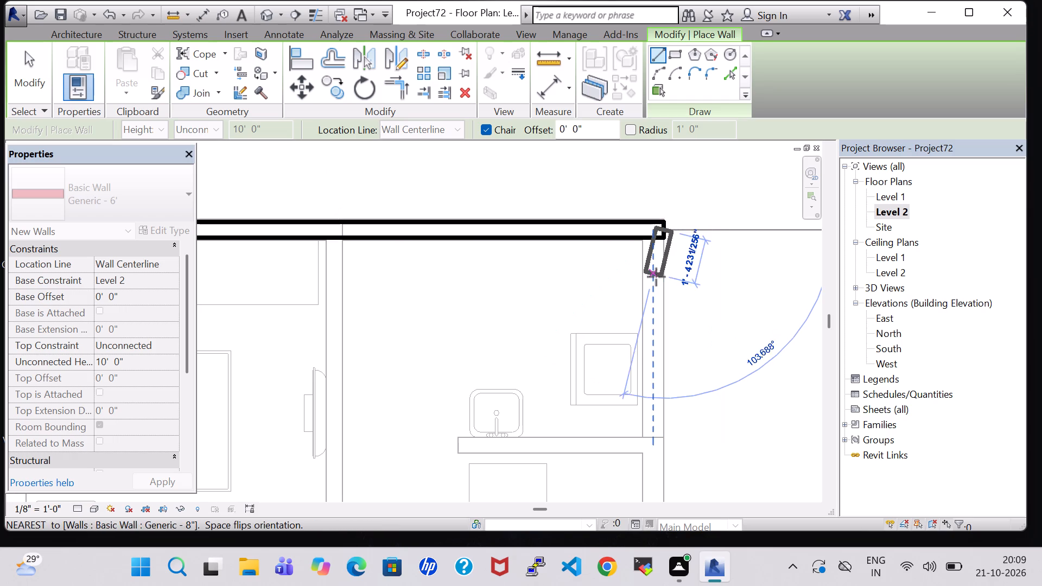
pyautogui.press('Escape')
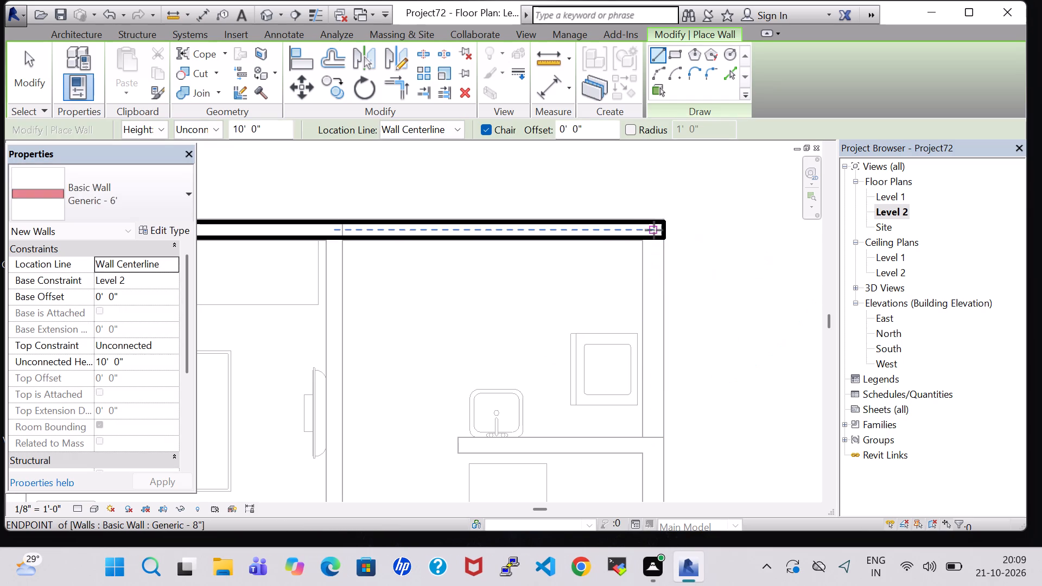
# Draw the Level 2 east wall from the northeast corner along the wall below to the front edge, level with the sit-out's front.
pyautogui.click(659, 229)
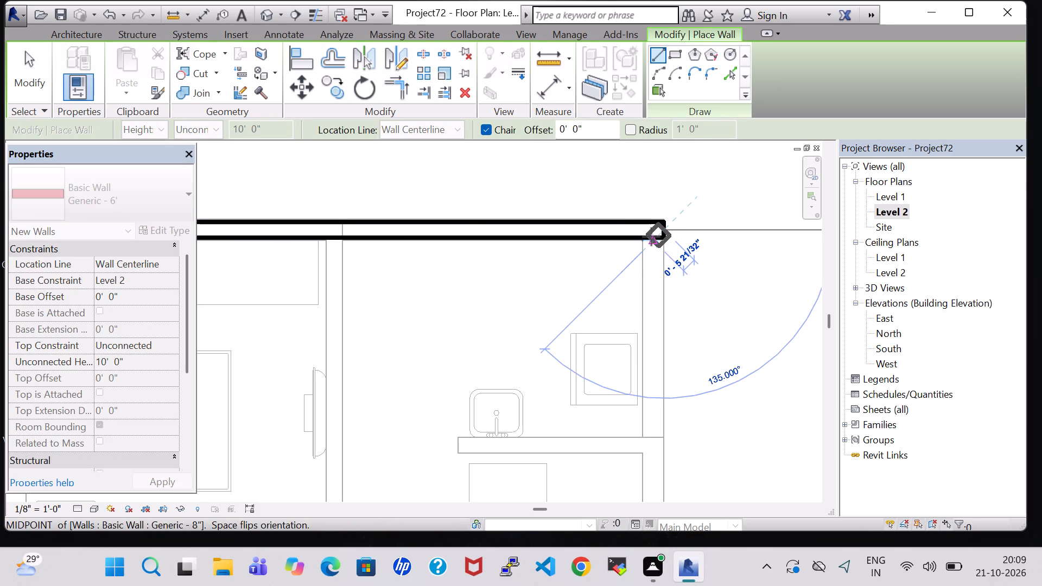
pyautogui.press('Escape')
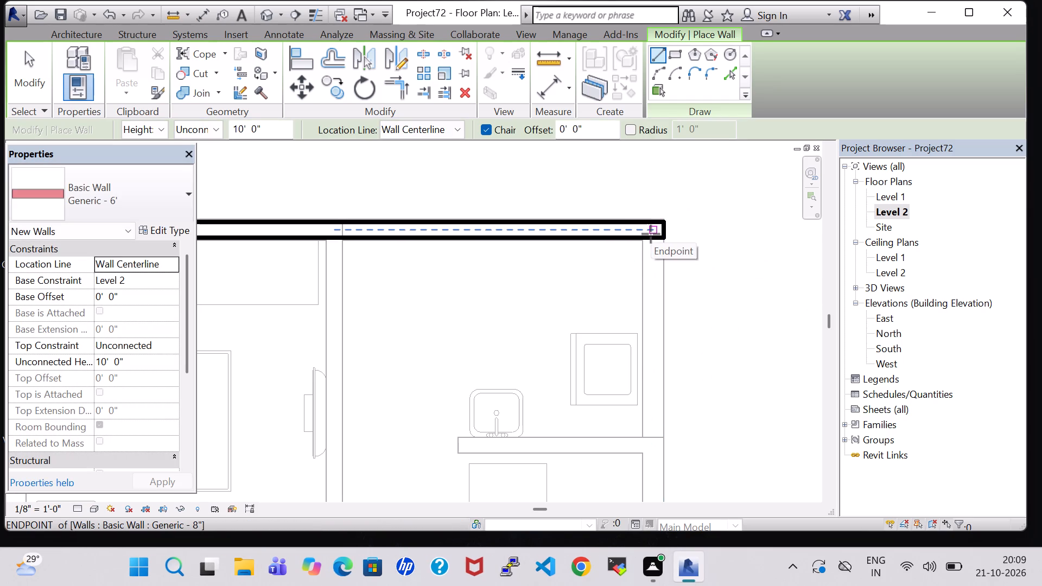
pyautogui.click(651, 232)
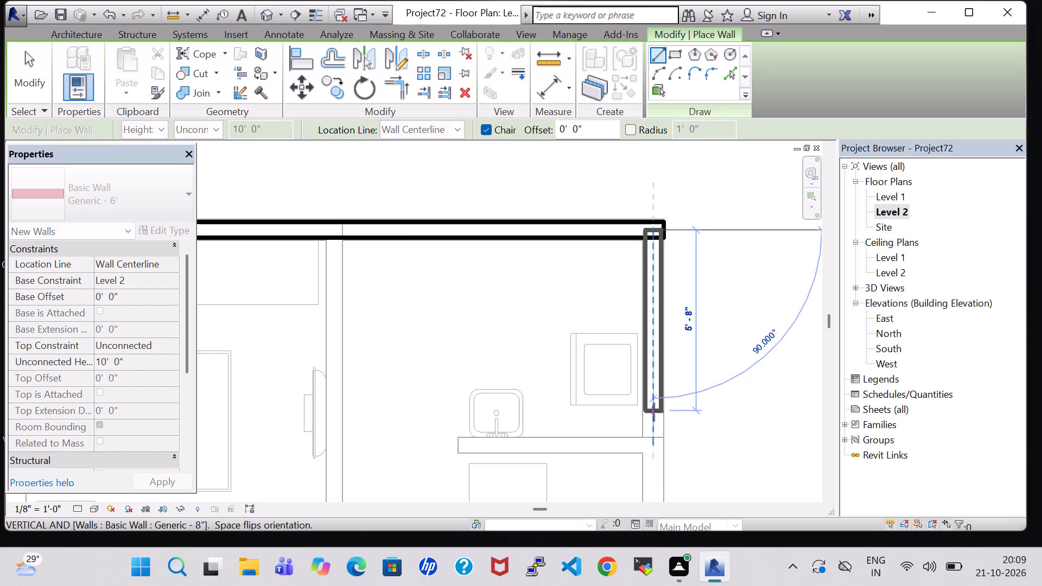
pyautogui.moveTo(647, 413); pyautogui.dragTo(637, 310, button='middle')
pyautogui.scroll(-6, 638, 320)
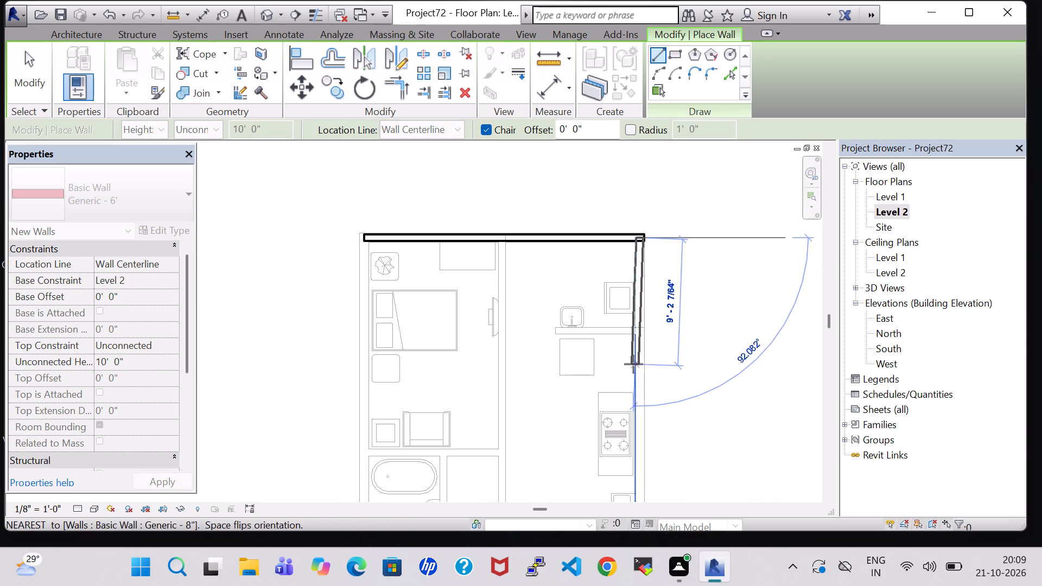
pyautogui.moveTo(636, 364); pyautogui.dragTo(631, 247, button='middle')
pyautogui.moveTo(637, 359); pyautogui.dragTo(650, 205, button='middle')
pyautogui.moveTo(650, 204); pyautogui.dragTo(638, 163, button='middle')
pyautogui.scroll(1, 638, 163)
pyautogui.moveTo(636, 419); pyautogui.dragTo(650, 220, button='middle')
pyautogui.moveTo(660, 441); pyautogui.dragTo(660, 431, button='middle')
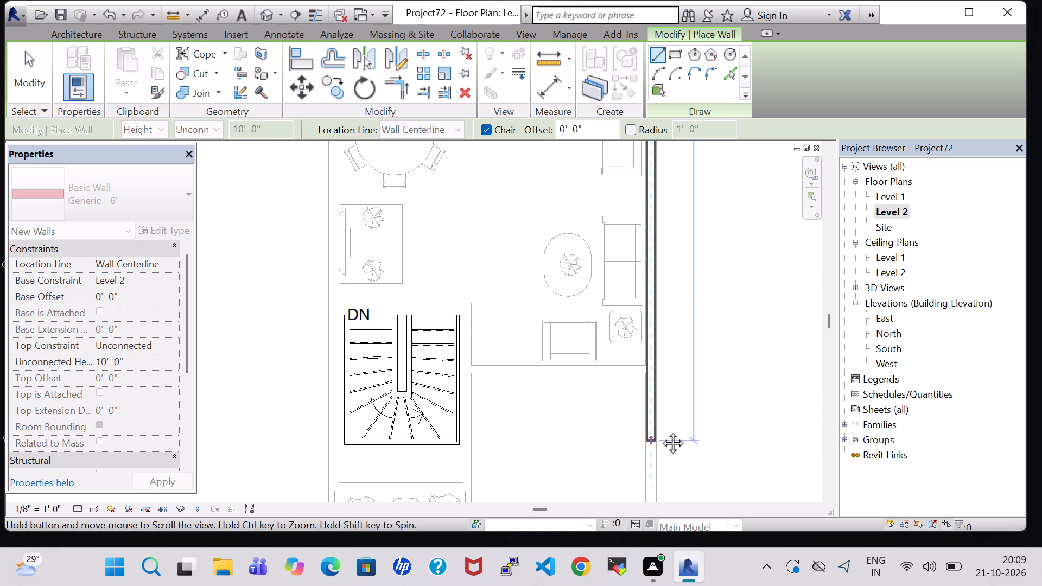
pyautogui.moveTo(660, 431); pyautogui.dragTo(659, 205, button='middle')
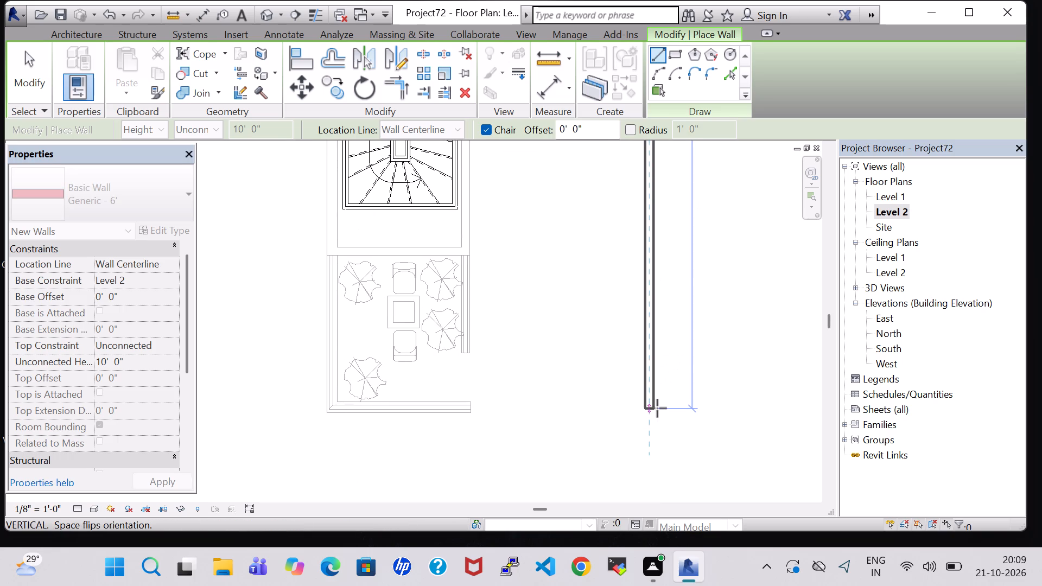
pyautogui.click(652, 409)
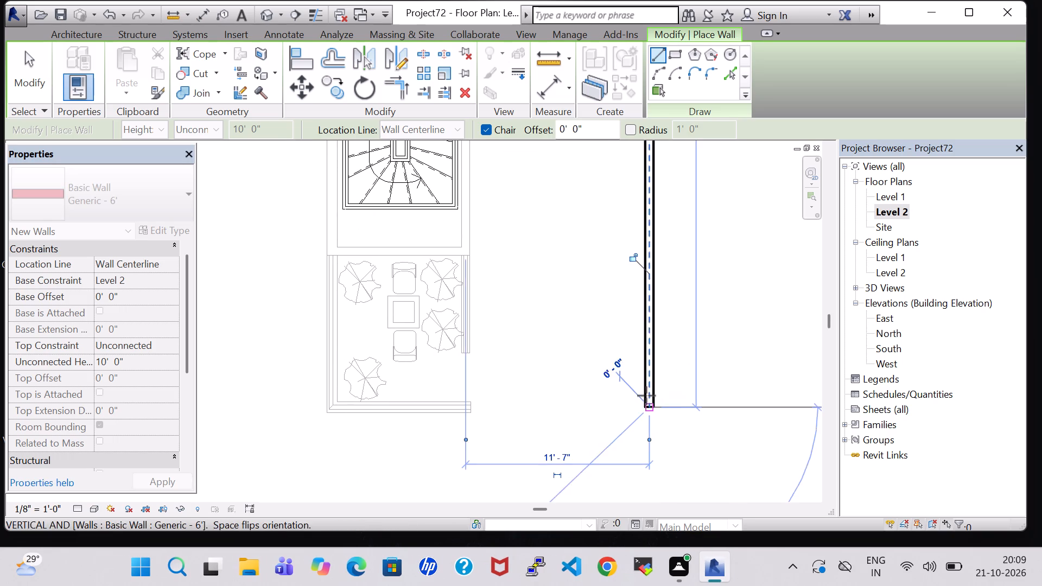
pyautogui.press('Escape')
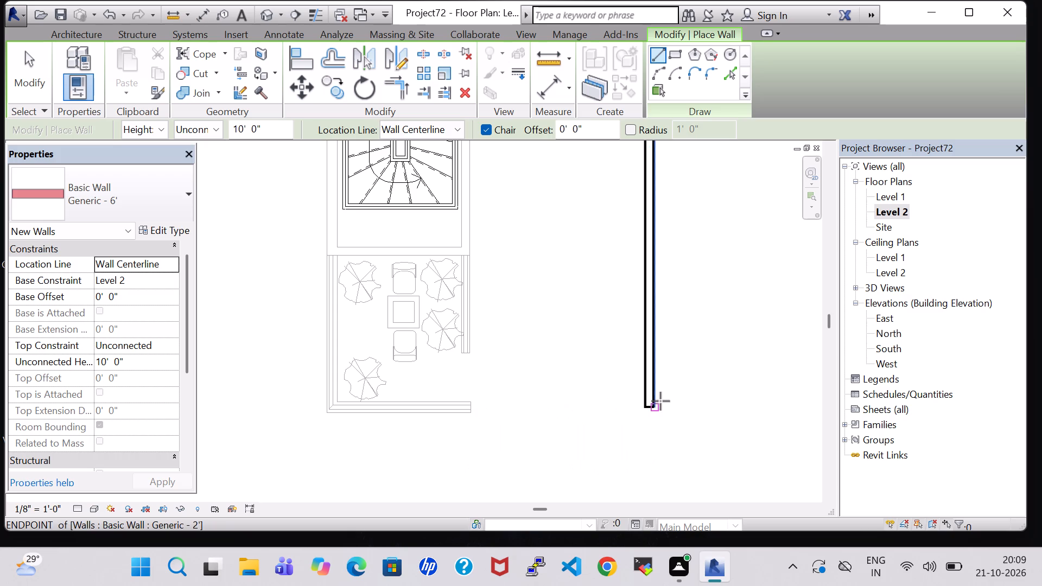
# Draw the Level 2 south wall, about 20'-2" long, from the east wall's front end to the sit-out's southwest corner.
pyautogui.scroll(5, 650, 399)
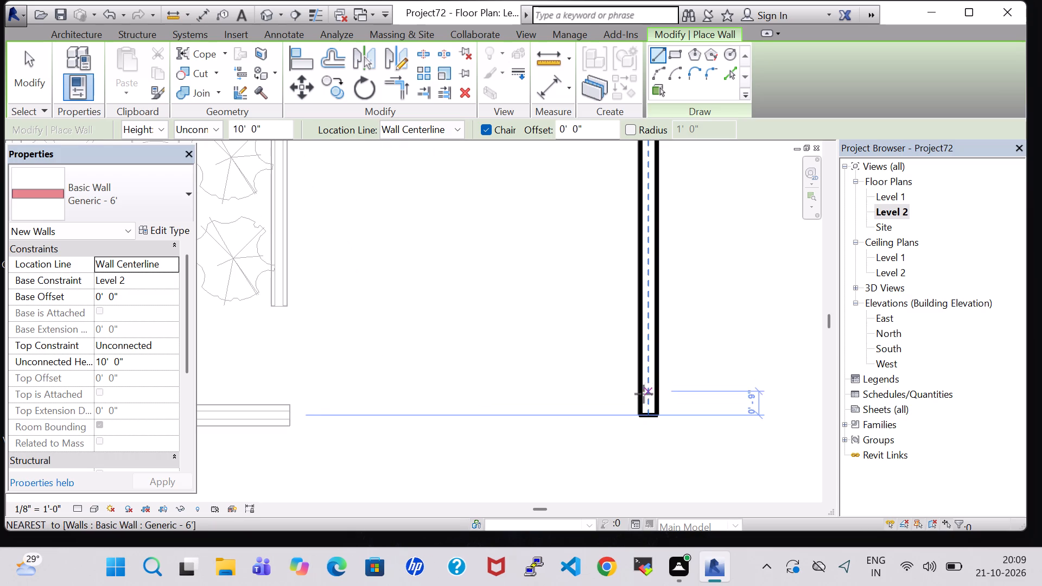
pyautogui.click(647, 403)
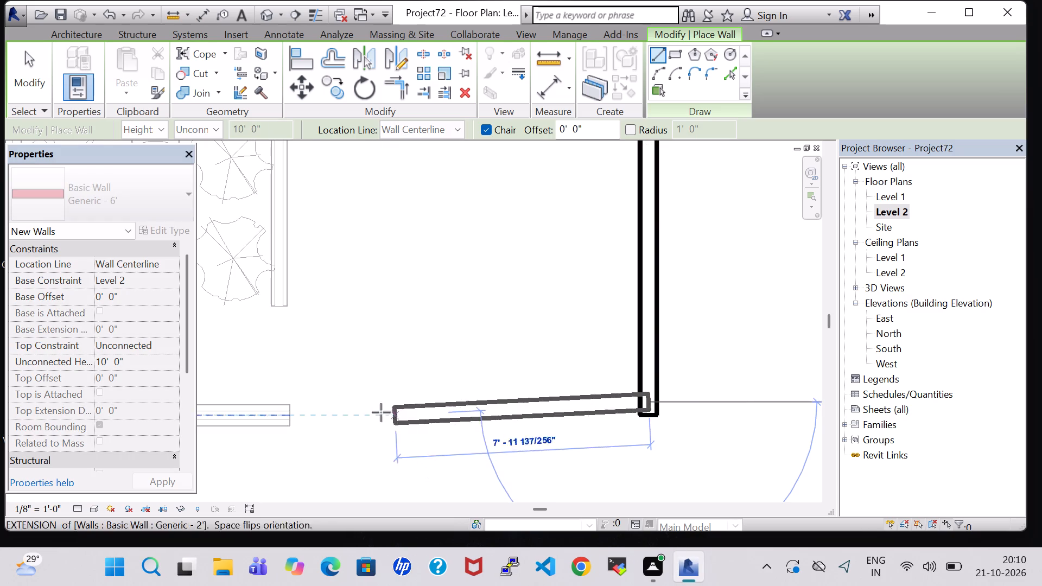
pyautogui.press('Escape')
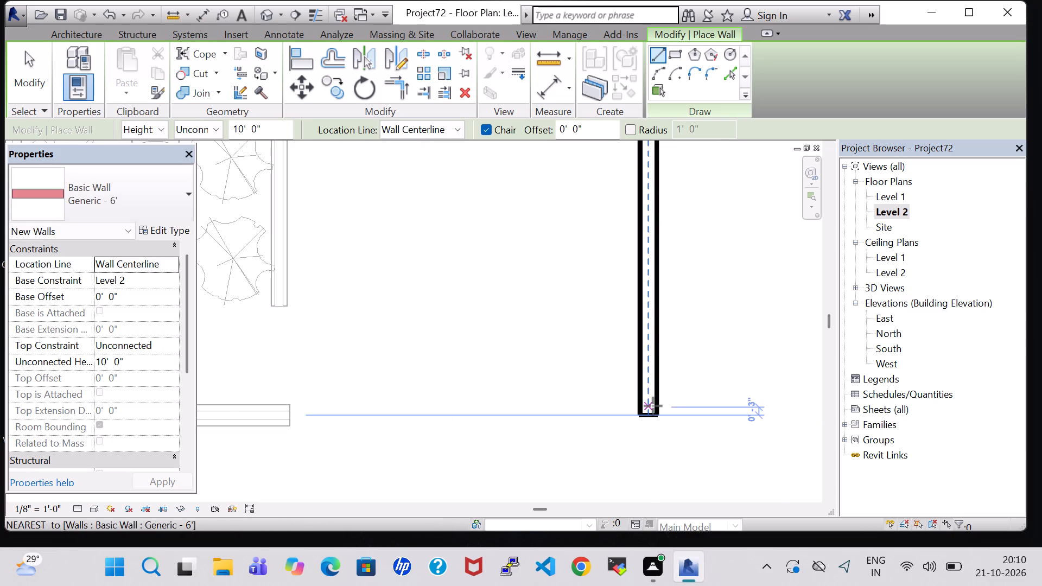
pyautogui.click(653, 406)
pyautogui.moveTo(370, 410); pyautogui.dragTo(736, 416, button='middle')
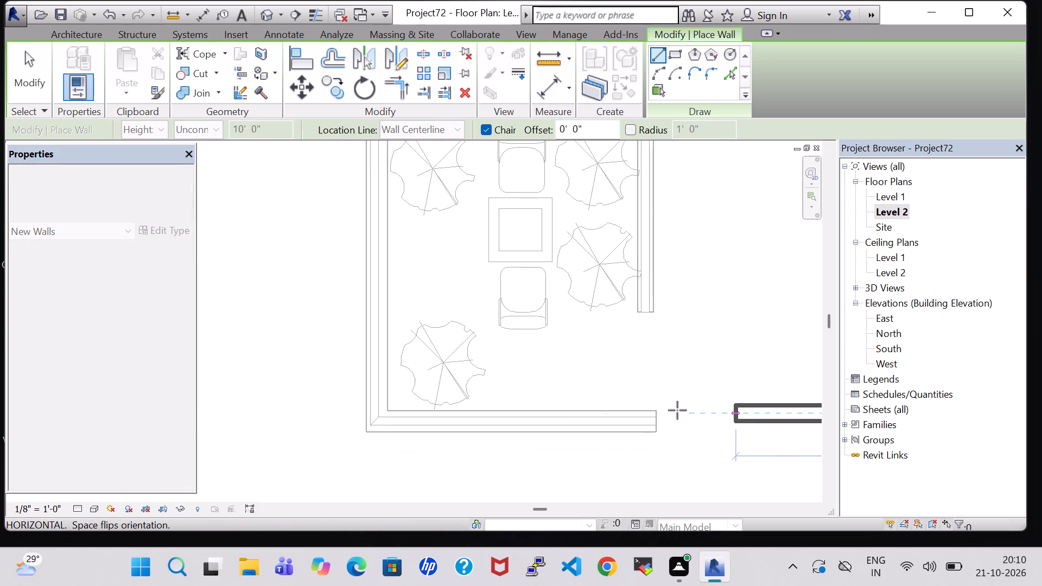
pyautogui.click(368, 413)
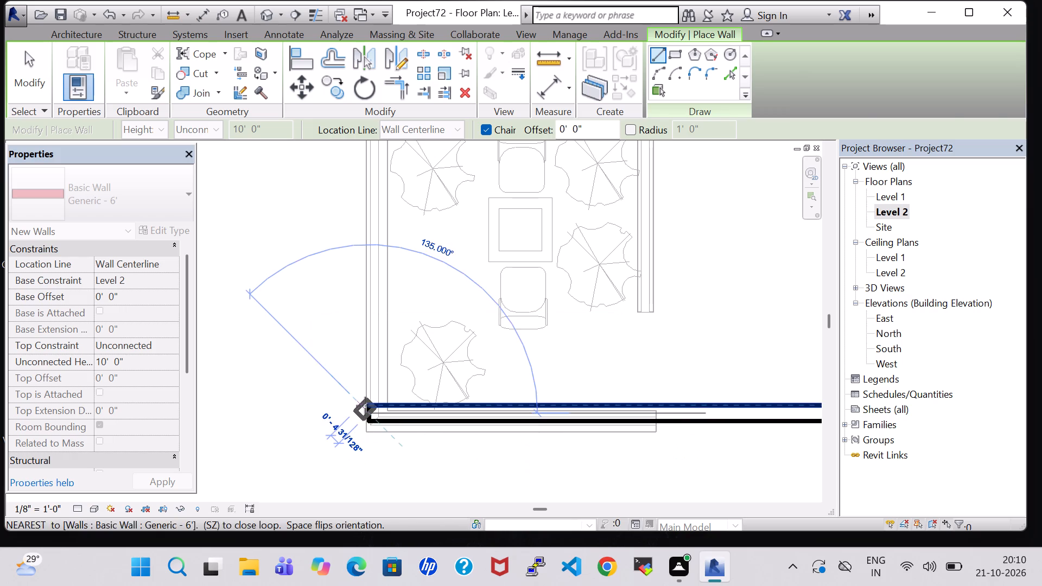
pyautogui.press('Escape')
pyautogui.press('Escape')
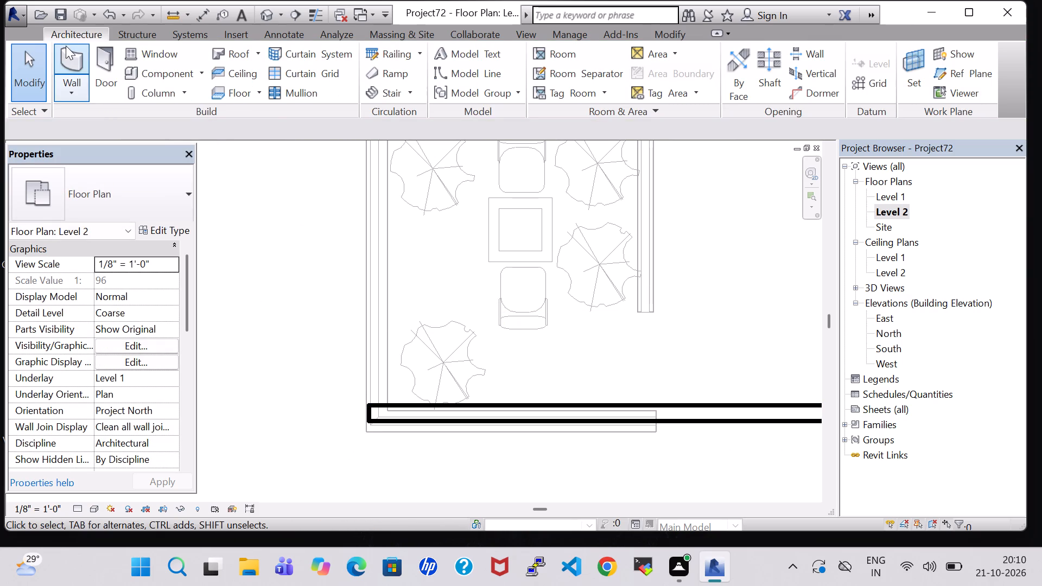
# Close the Level 2 perimeter with a west wall from the southwest corner up to the north wall.
pyautogui.click(67, 59)
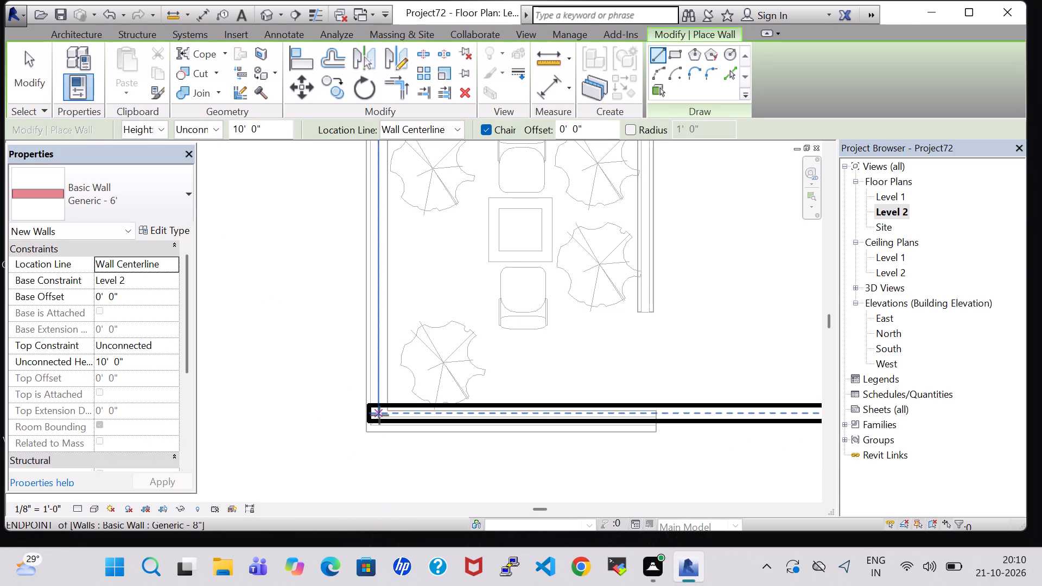
pyautogui.click(379, 415)
pyautogui.moveTo(378, 251); pyautogui.dragTo(391, 446, button='middle')
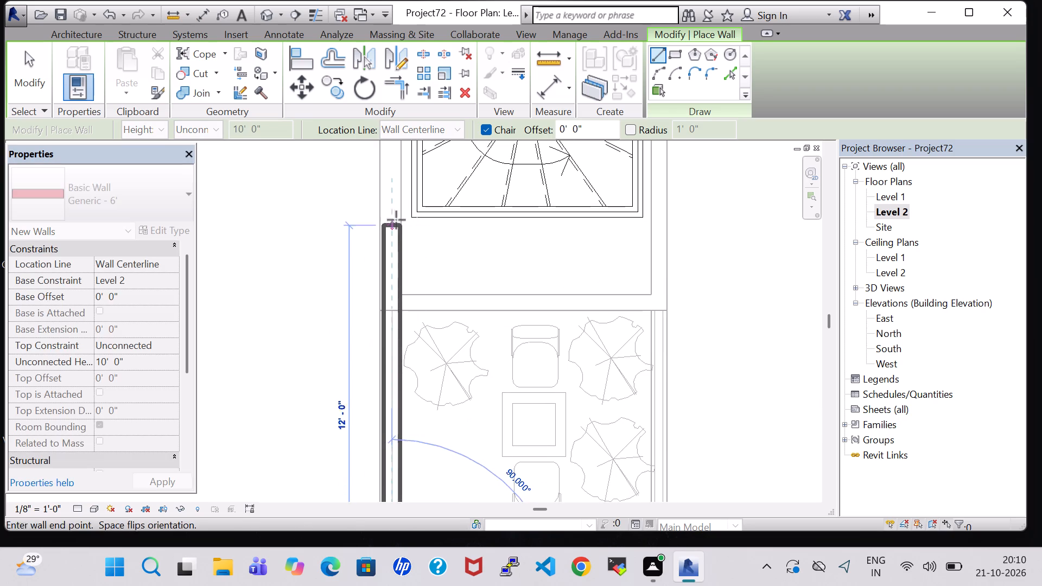
pyautogui.moveTo(395, 214); pyautogui.dragTo(410, 429, button='middle')
pyautogui.scroll(1, 408, 424)
pyautogui.moveTo(403, 213); pyautogui.dragTo(414, 464, button='middle')
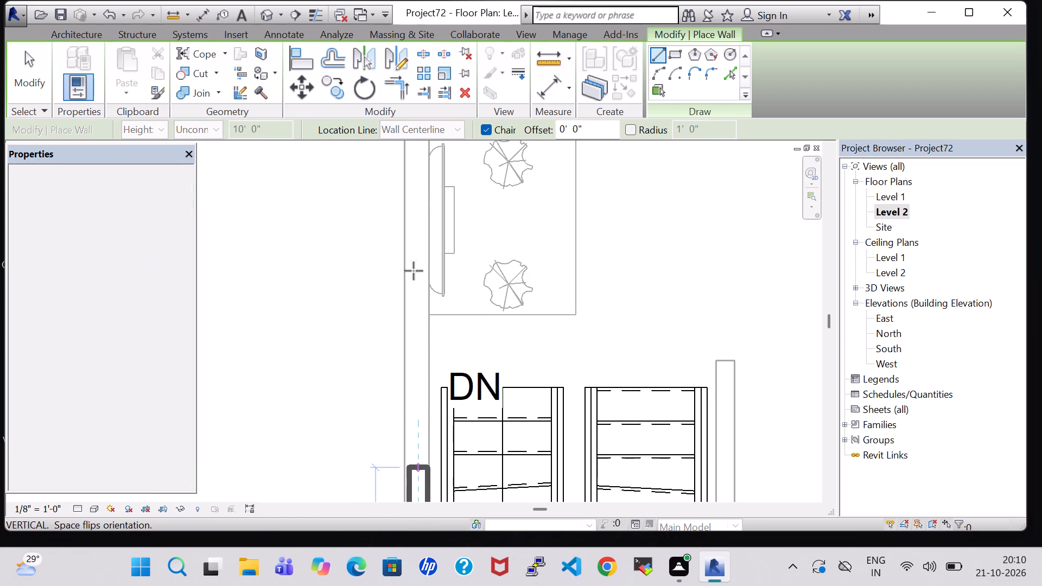
pyautogui.moveTo(412, 250); pyautogui.dragTo(416, 452, button='middle')
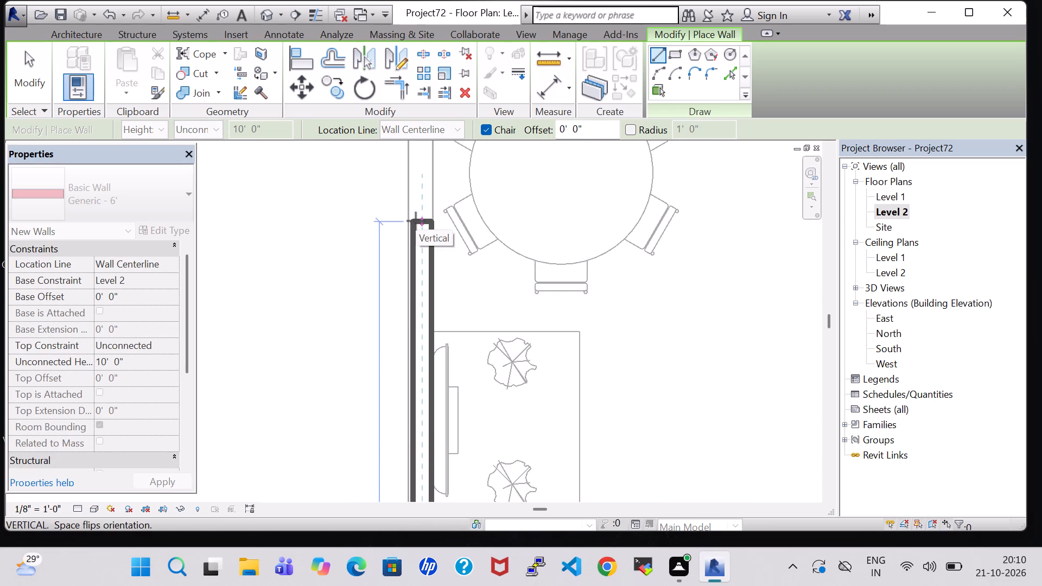
pyautogui.moveTo(416, 221); pyautogui.dragTo(425, 447, button='middle')
pyautogui.moveTo(420, 206); pyautogui.dragTo(423, 502, button='middle')
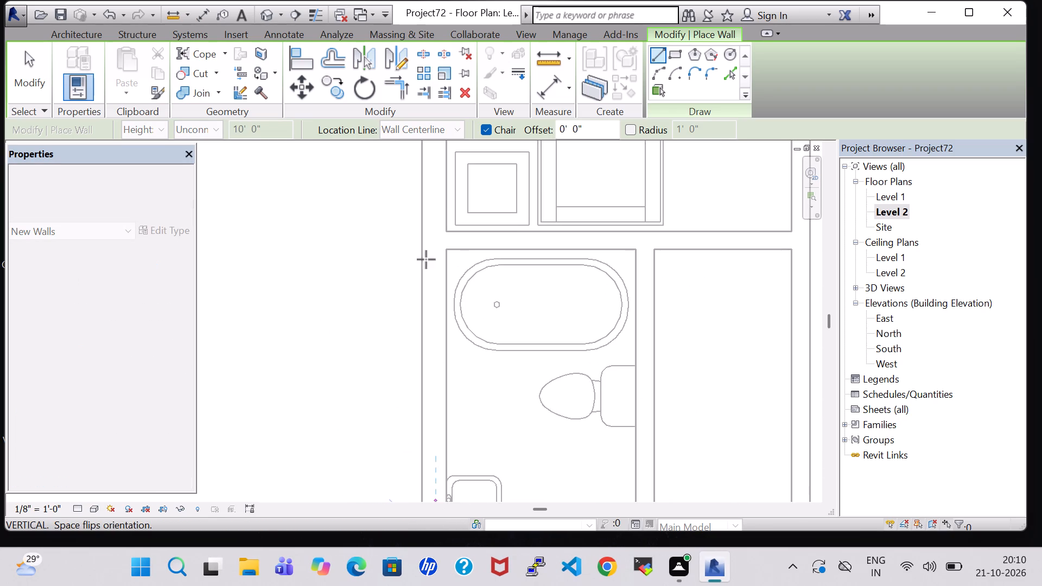
pyautogui.moveTo(422, 236); pyautogui.dragTo(436, 523, button='middle')
pyautogui.moveTo(427, 237); pyautogui.dragTo(436, 509, button='middle')
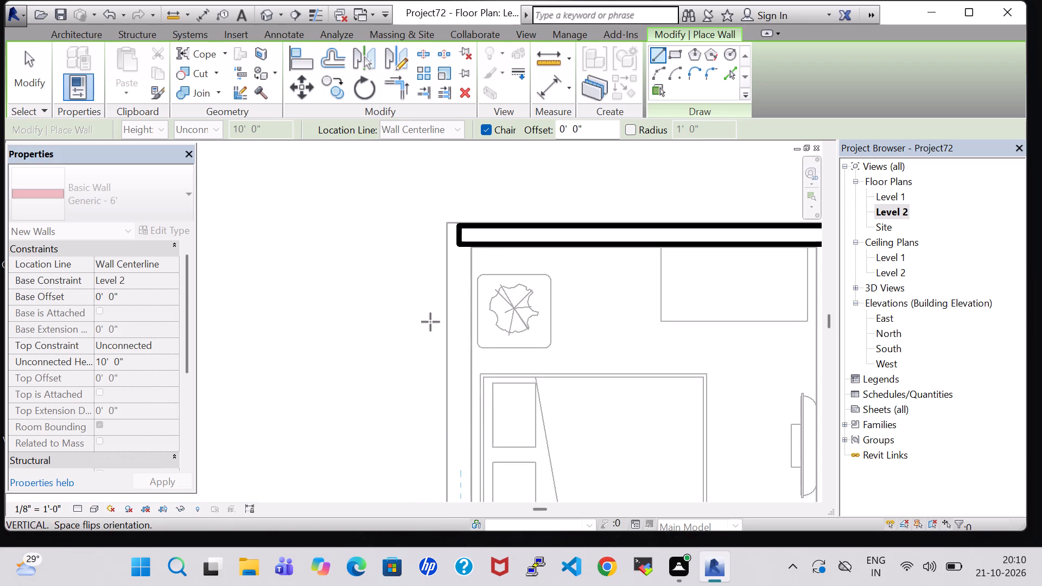
pyautogui.click(459, 219)
pyautogui.press('Escape')
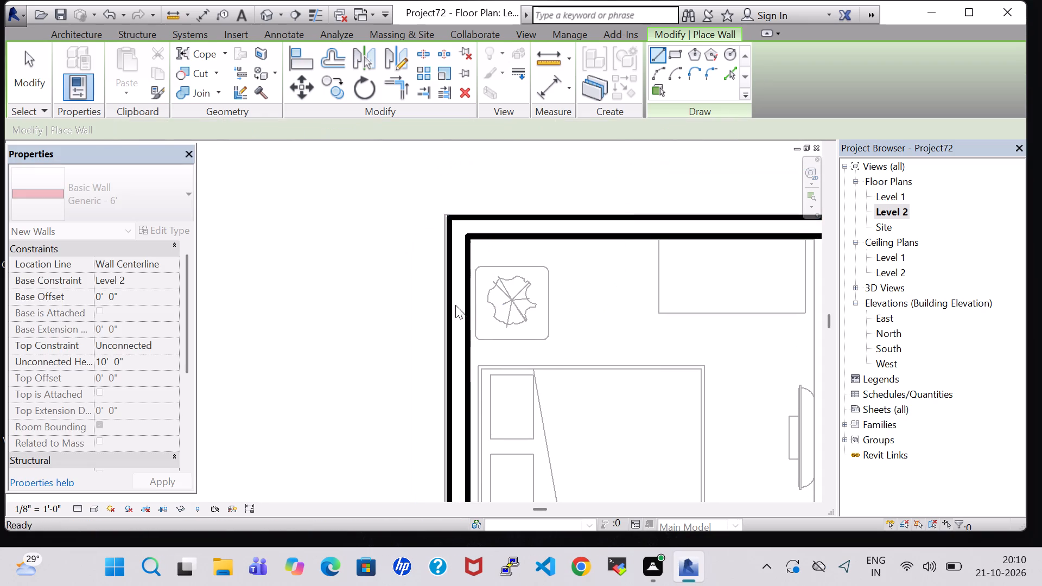
pyautogui.scroll(-8, 455, 305)
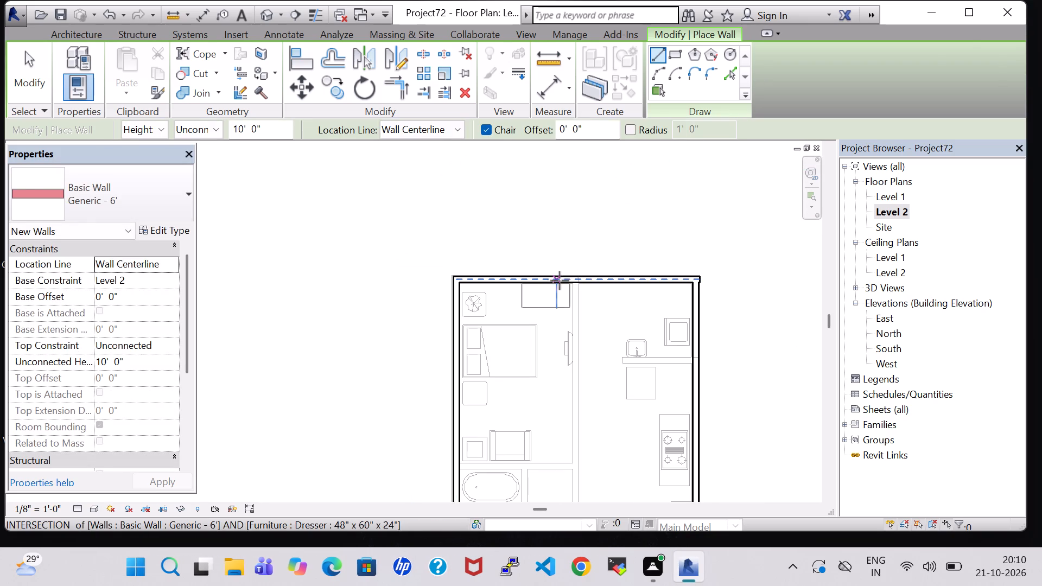
pyautogui.press('Escape')
# Check the new north and east walls, and review the Level 2 perimeter against the underlying rooms and stair.
pyautogui.click(552, 273)
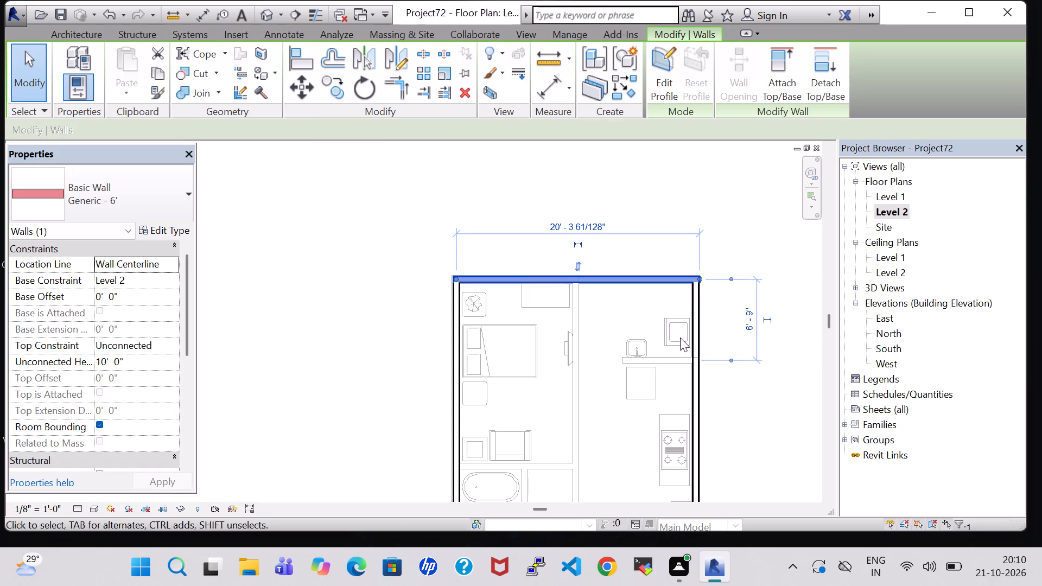
pyautogui.click(695, 350)
pyautogui.click(759, 402)
pyautogui.moveTo(758, 402); pyautogui.dragTo(723, 344, button='middle')
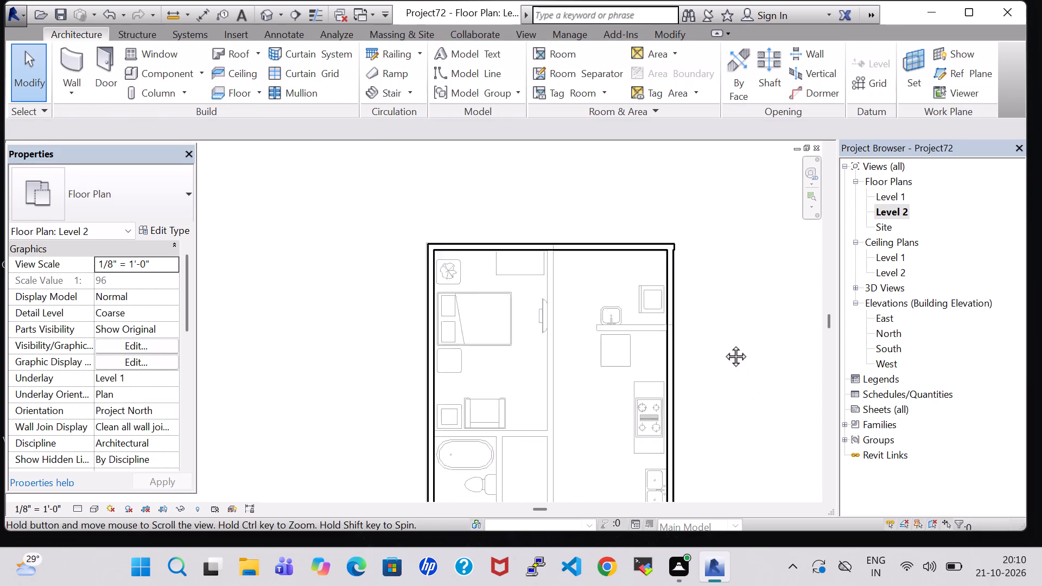
pyautogui.moveTo(723, 344); pyautogui.dragTo(702, 300, button='middle')
pyautogui.scroll(-4, 698, 283)
pyautogui.moveTo(695, 334); pyautogui.dragTo(687, 278, button='middle')
pyautogui.moveTo(687, 276); pyautogui.dragTo(687, 270, button='middle')
pyautogui.moveTo(684, 340); pyautogui.dragTo(680, 285, button='middle')
pyautogui.scroll(1, 680, 285)
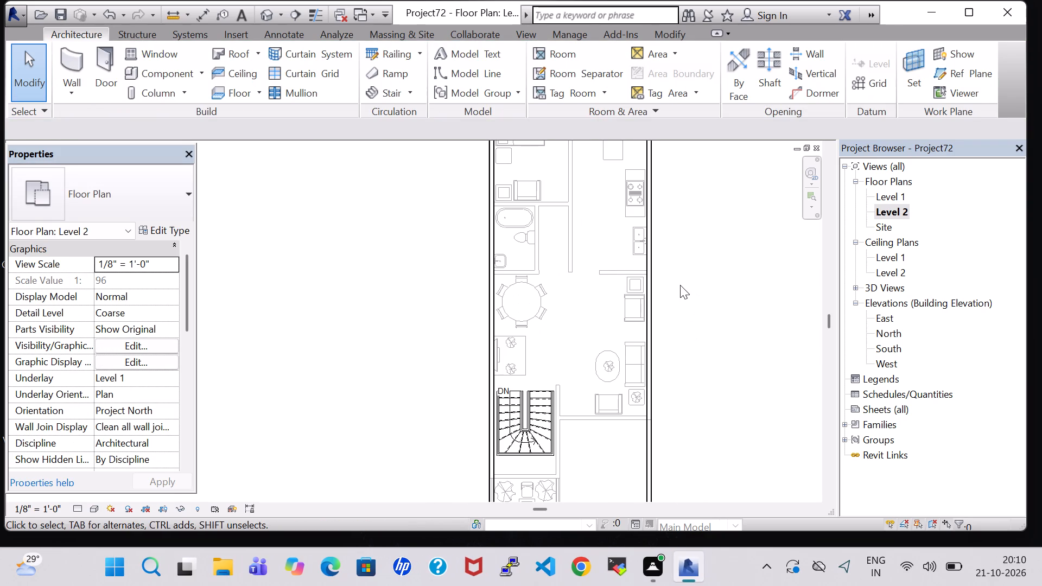
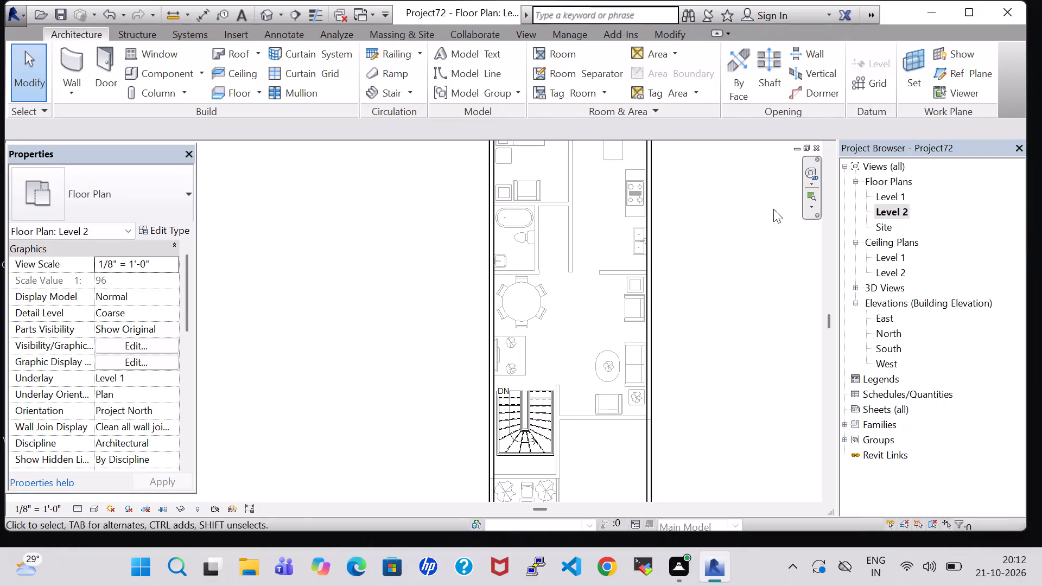
# Draw a 10' high Generic - 6" partition from the Level 2 north wall's midpoint, running about 24'-7" south.
pyautogui.moveTo(772, 210); pyautogui.dragTo(720, 356, button='middle')
pyautogui.scroll(-1, 698, 287)
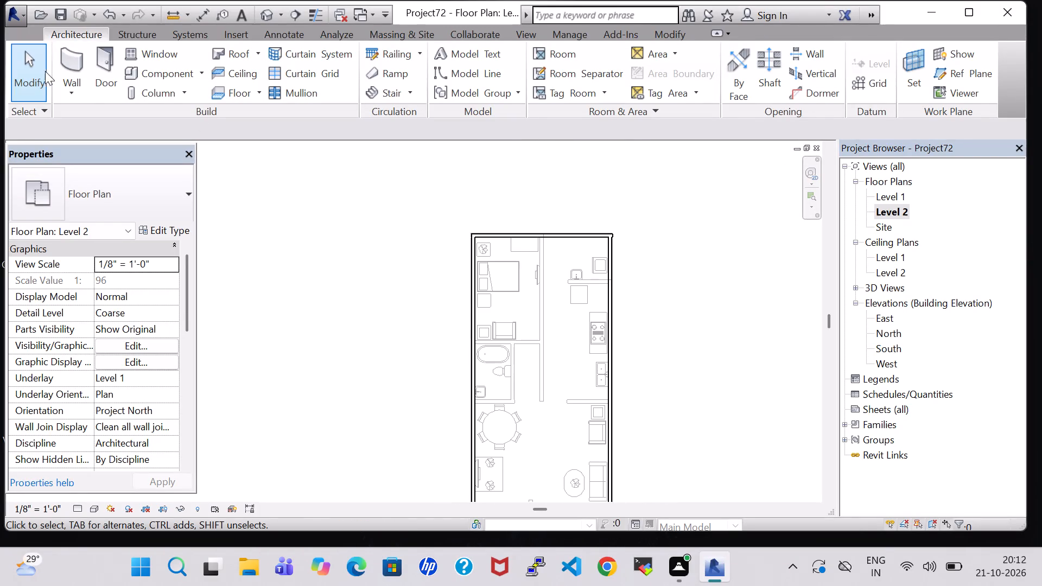
pyautogui.click(62, 71)
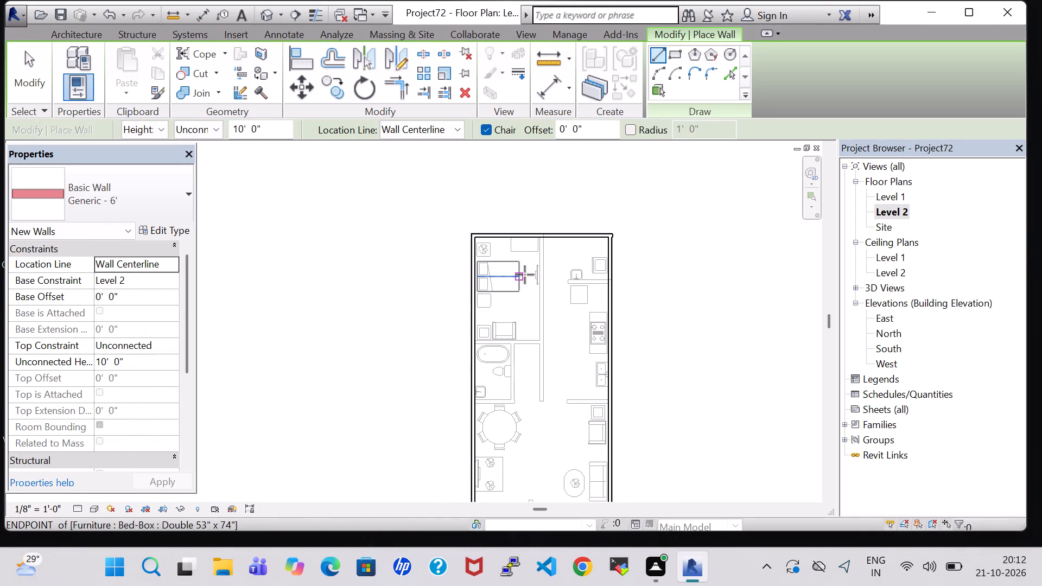
pyautogui.scroll(3, 539, 239)
pyautogui.click(542, 234)
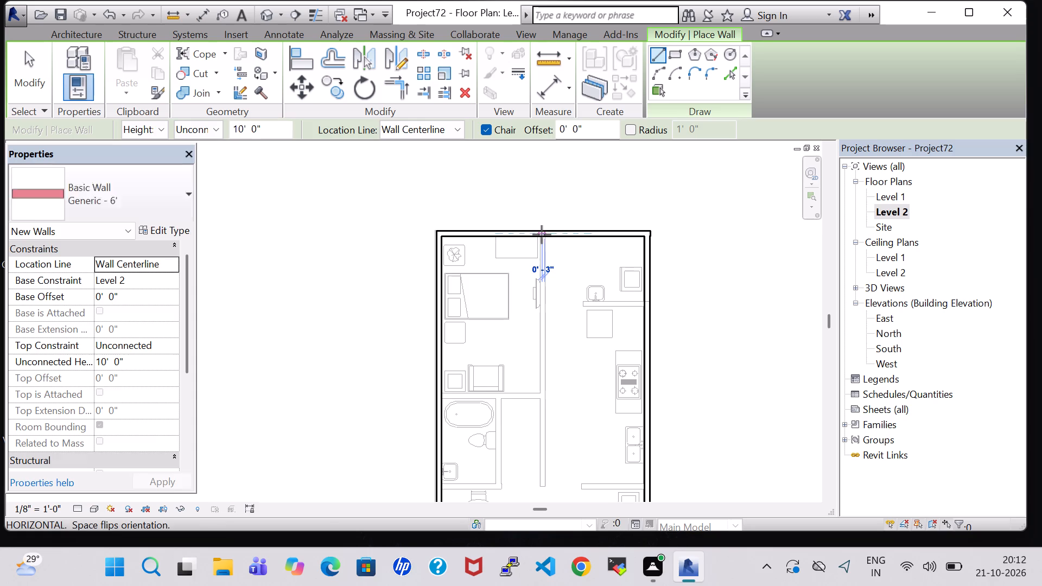
pyautogui.click(544, 486)
pyautogui.scroll(-1, 552, 472)
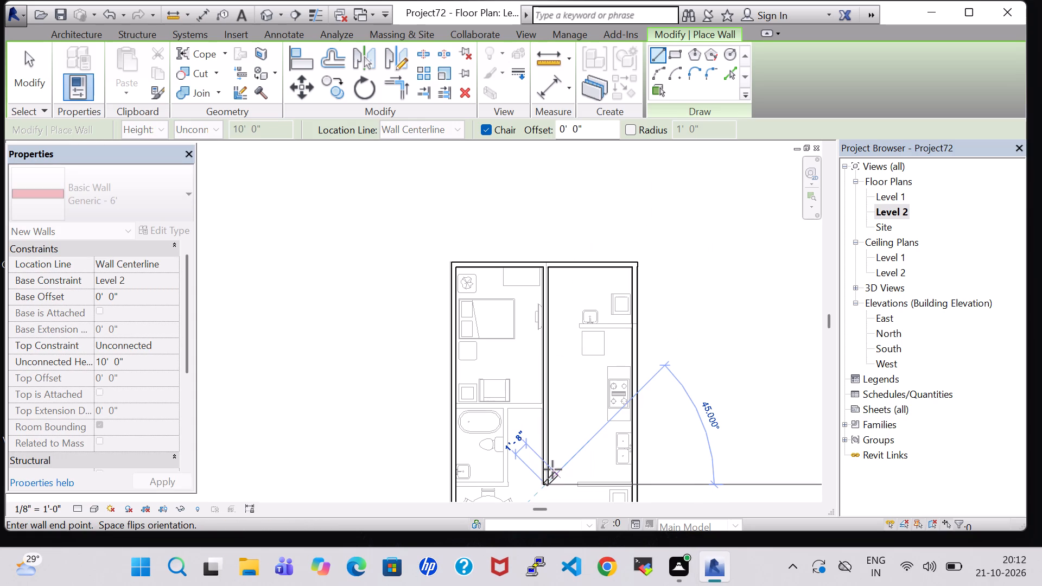
pyautogui.press('Escape')
pyautogui.press('Escape')
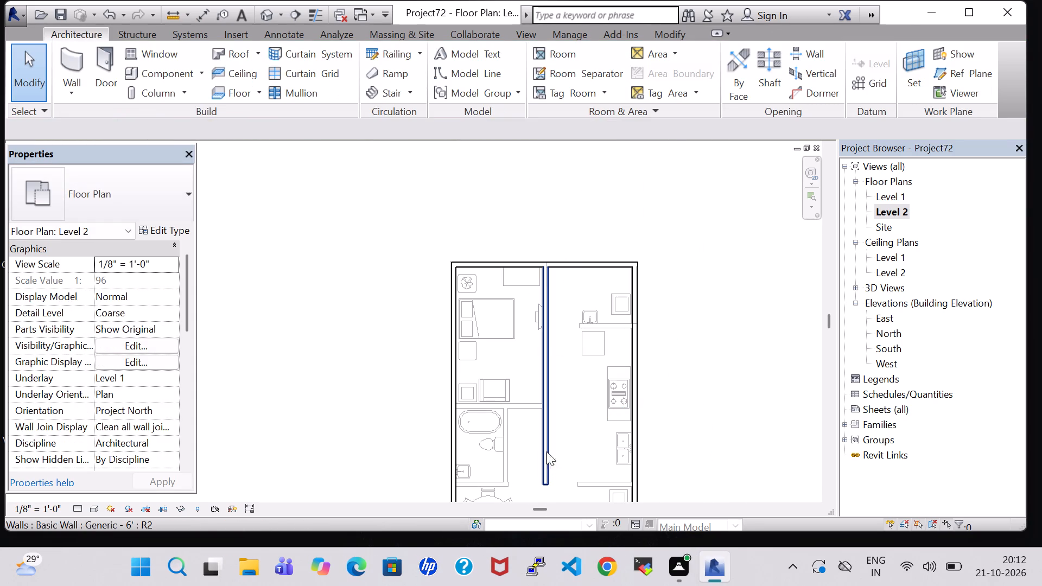
# Draw a Generic - 6" cross wall about 10'-6" long from the central partition's south end to the west wall.
pyautogui.click(75, 43)
pyautogui.click(75, 50)
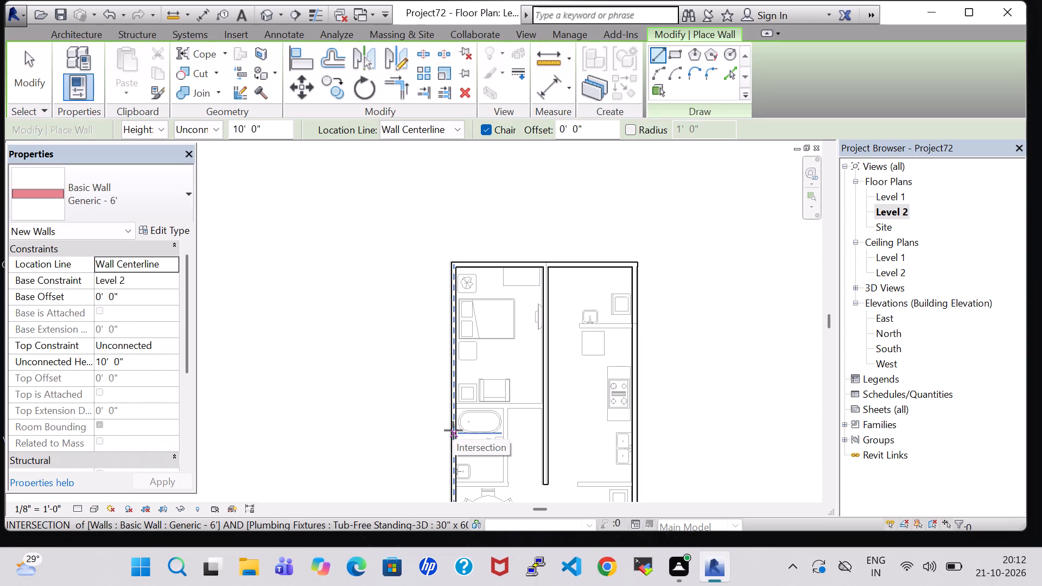
pyautogui.scroll(9, 548, 482)
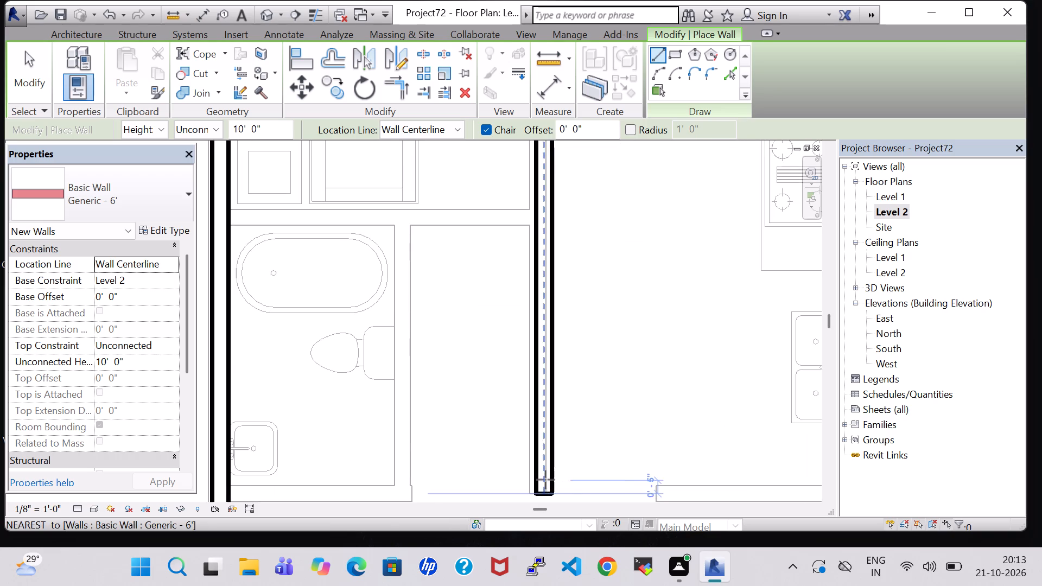
pyautogui.moveTo(545, 480); pyautogui.dragTo(538, 359, button='middle')
pyautogui.click(538, 364)
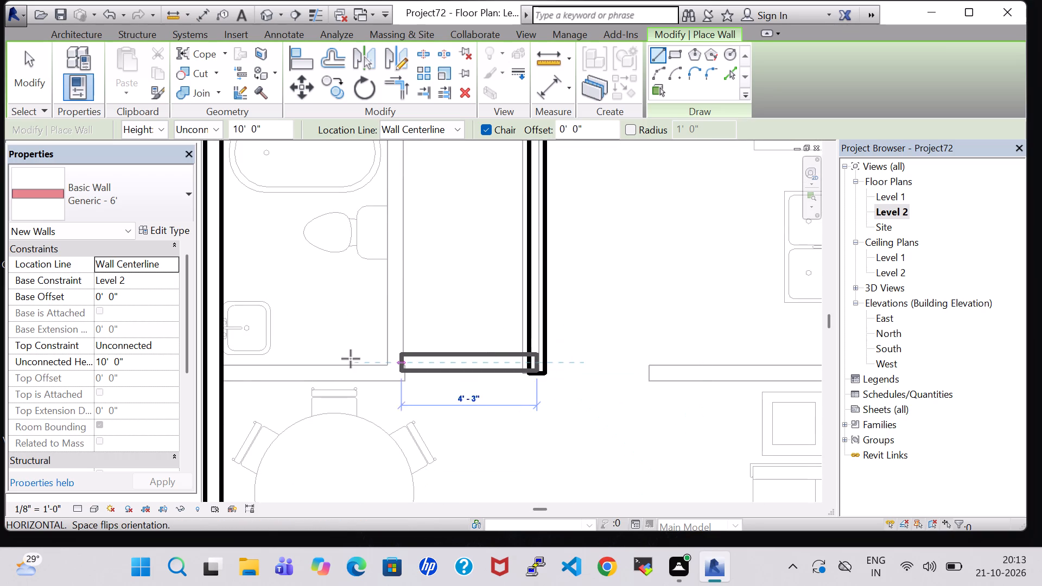
pyautogui.click(203, 357)
pyautogui.scroll(-3, 313, 332)
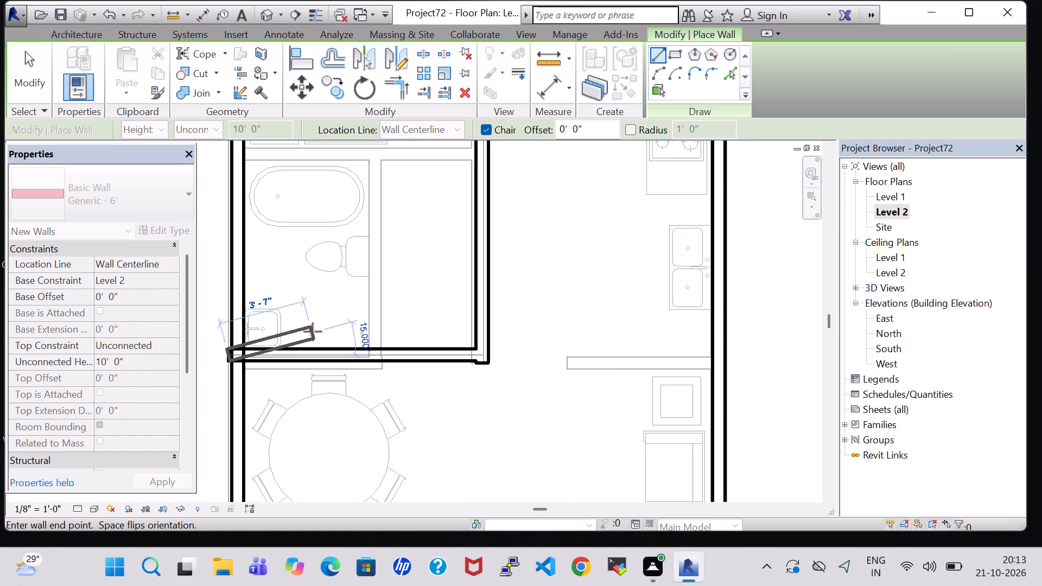
pyautogui.press('Escape')
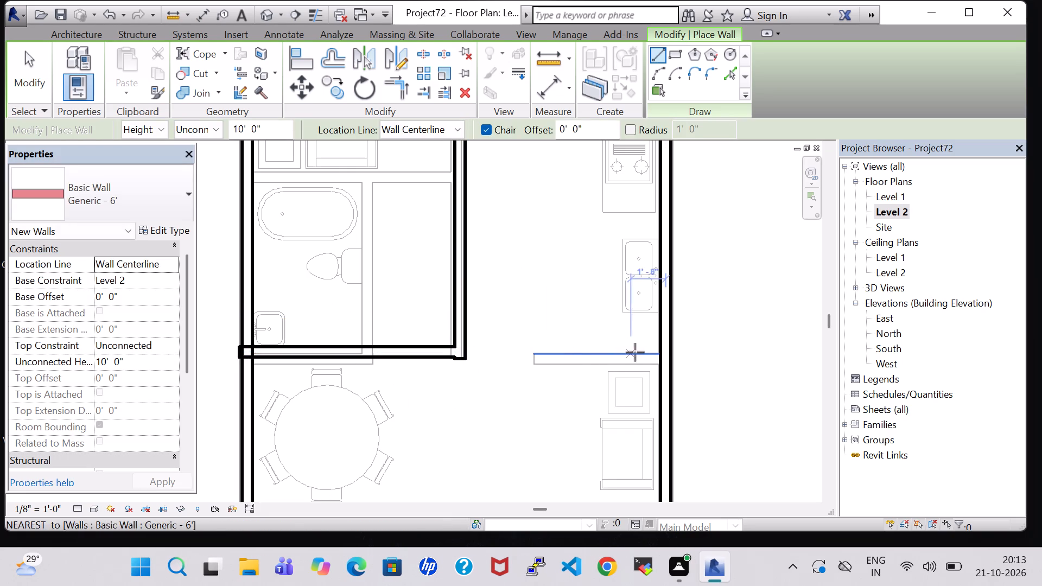
# Draw a matching Generic - 6" cross wall from the east wall to the central partition's south end.
pyautogui.click(664, 352)
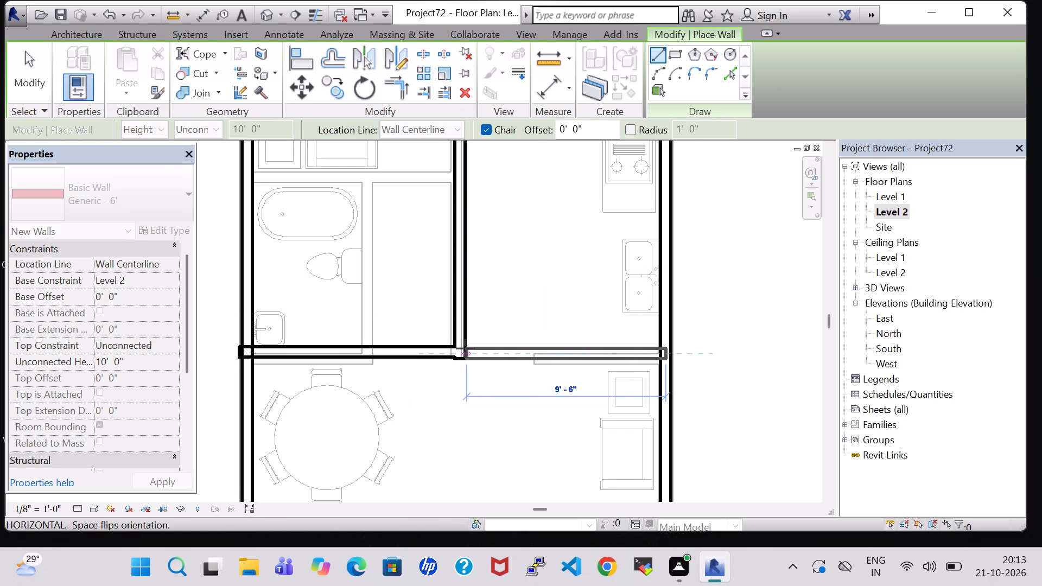
pyautogui.click(456, 347)
pyautogui.scroll(-1, 499, 295)
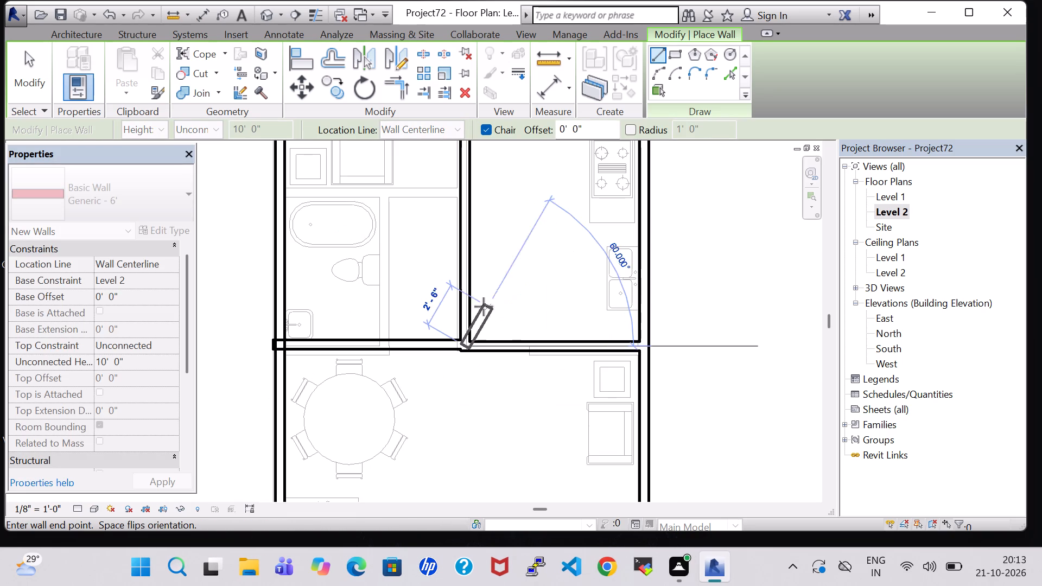
pyautogui.press('Escape')
pyautogui.press('Escape')
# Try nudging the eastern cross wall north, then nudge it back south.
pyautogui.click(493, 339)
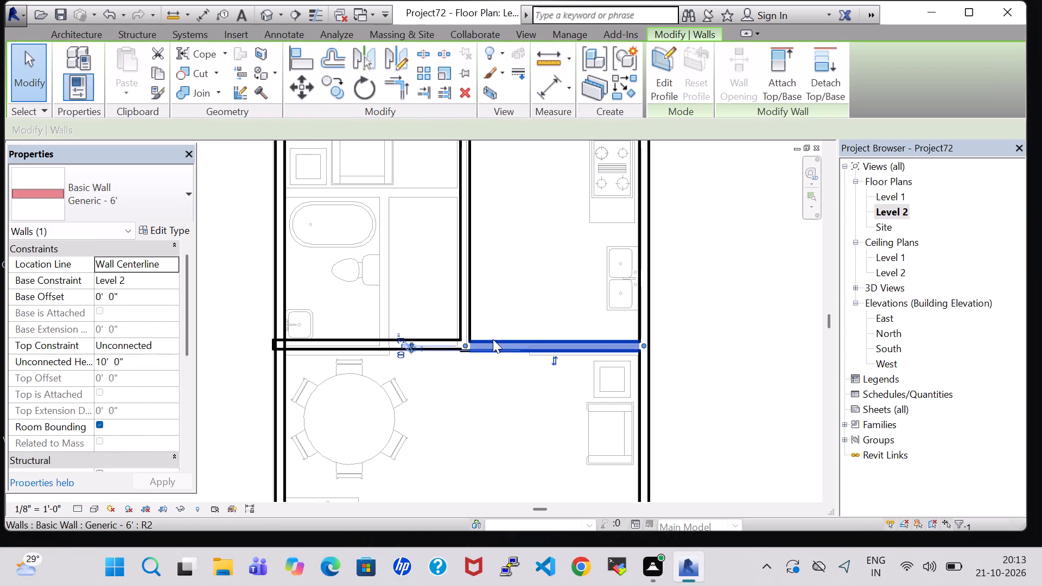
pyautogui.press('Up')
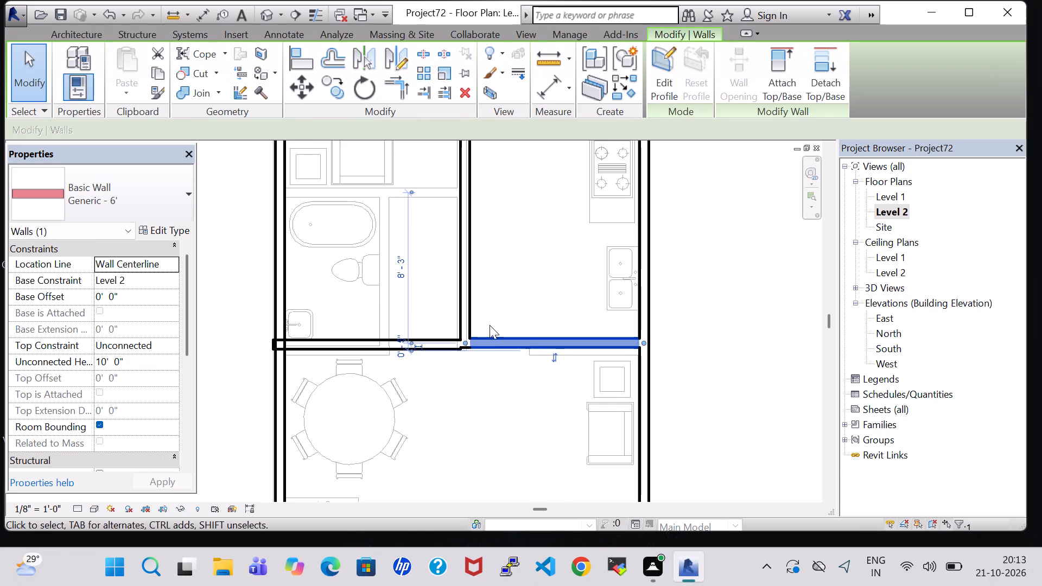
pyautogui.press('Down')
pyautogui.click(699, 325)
# Draw a wall from the central partition to the east wall, about 7'-10" south of the north wall.
pyautogui.scroll(-3, 488, 313)
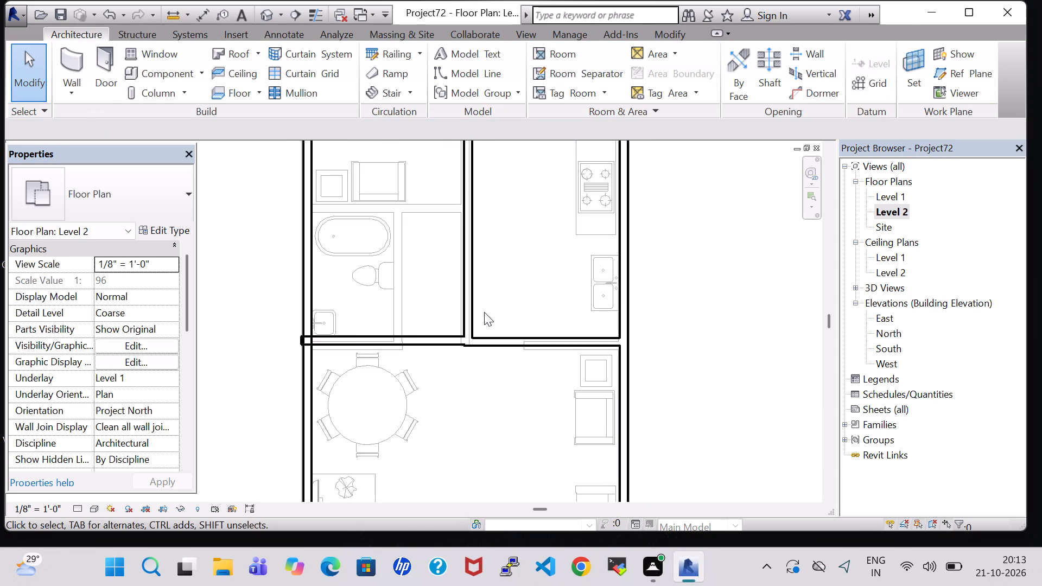
pyautogui.scroll(-1, 484, 312)
pyautogui.moveTo(534, 259); pyautogui.dragTo(513, 365, button='middle')
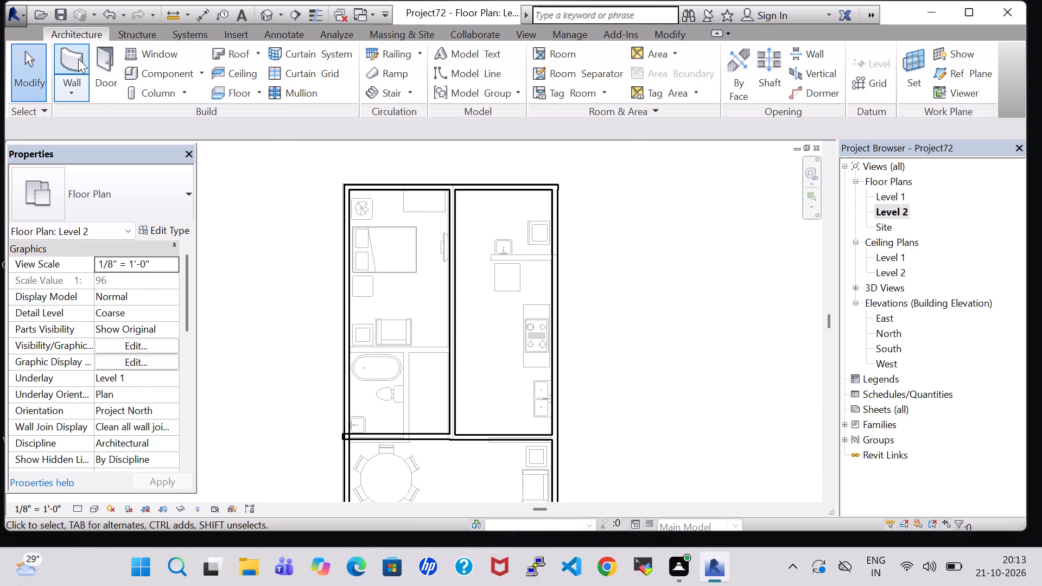
pyautogui.click(78, 59)
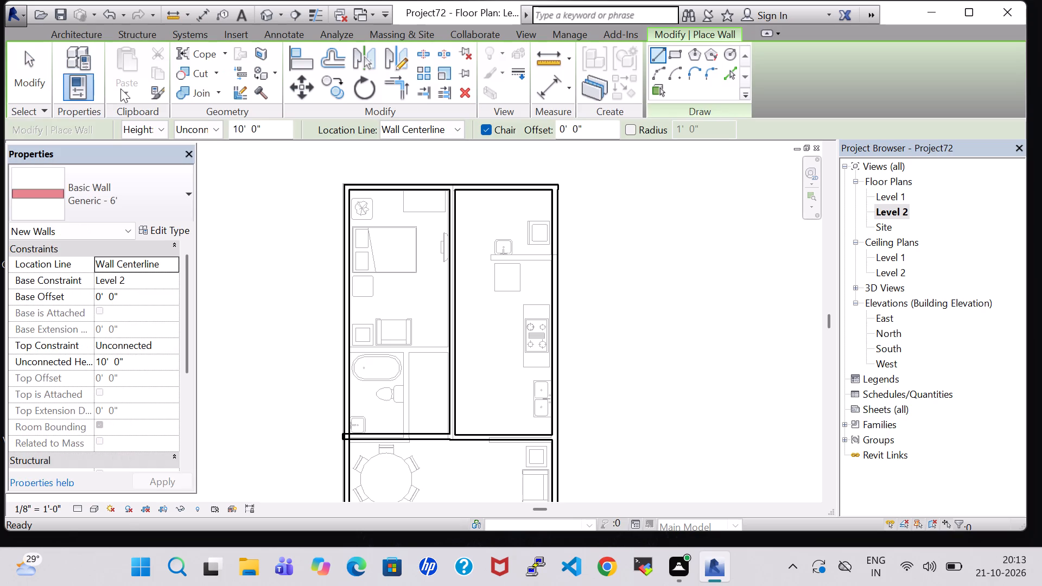
pyautogui.click(454, 269)
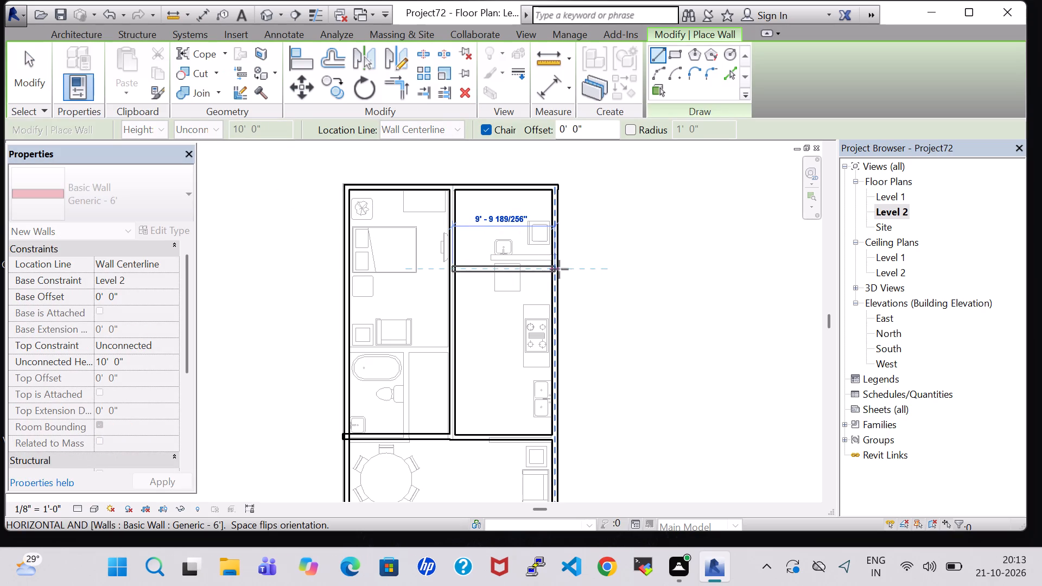
pyautogui.click(556, 270)
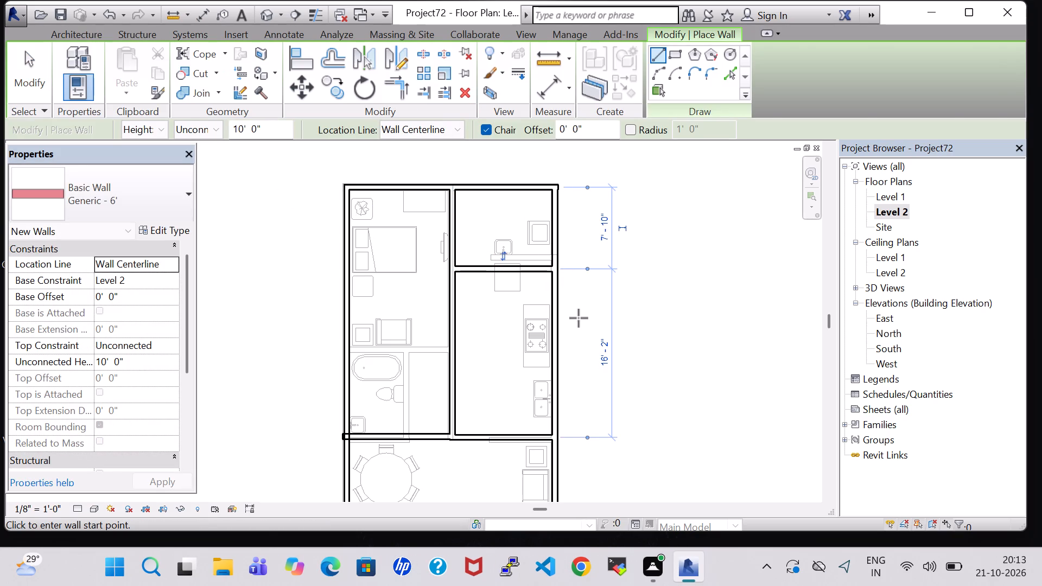
pyautogui.press('Escape')
pyautogui.press('Escape')
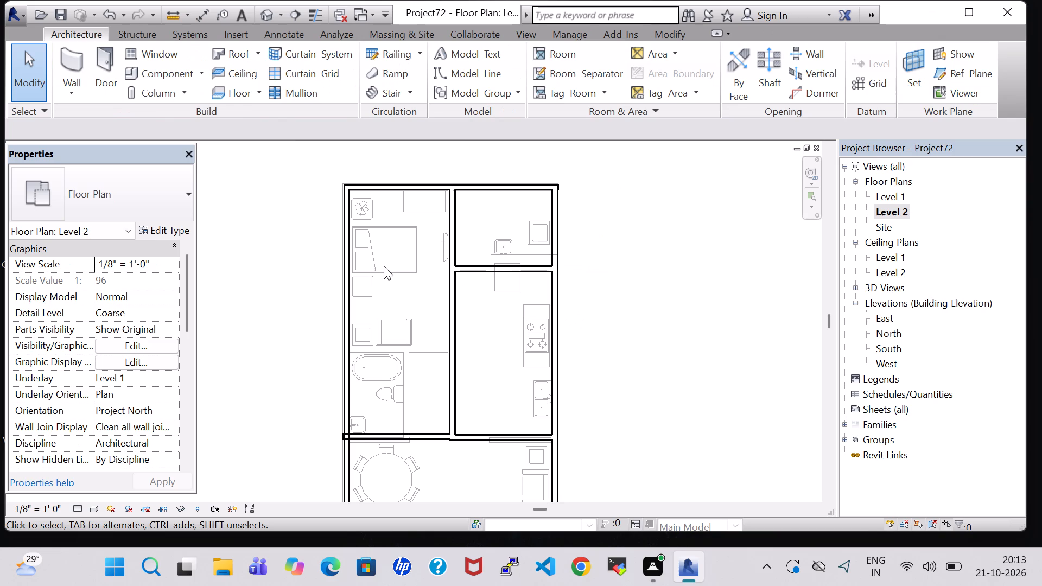
# Enclose the bathroom with a wall about 6'-11" east from the west wall, turning south to the cross wall.
pyautogui.scroll(-2, 384, 266)
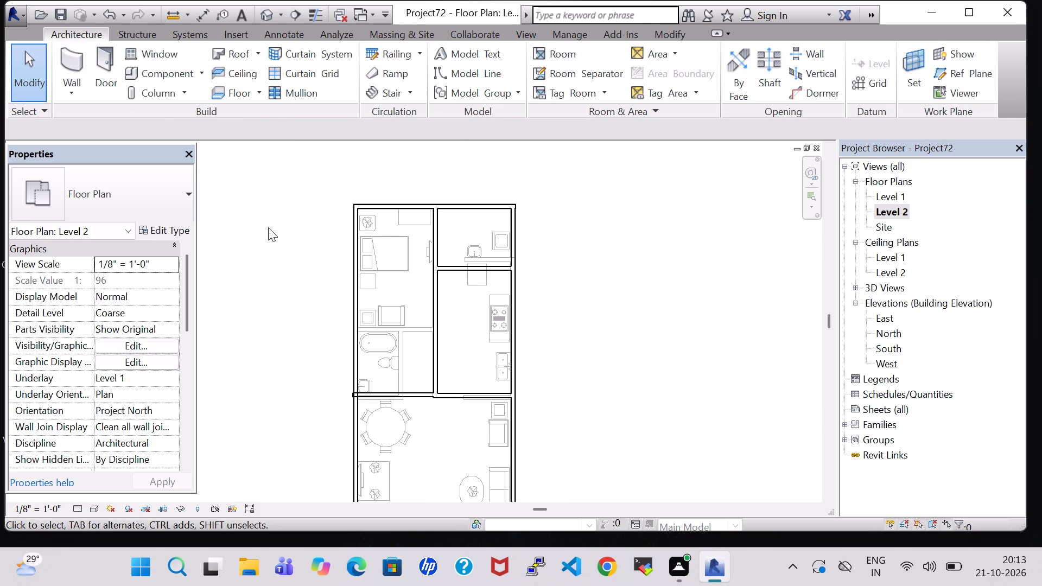
pyautogui.click(88, 74)
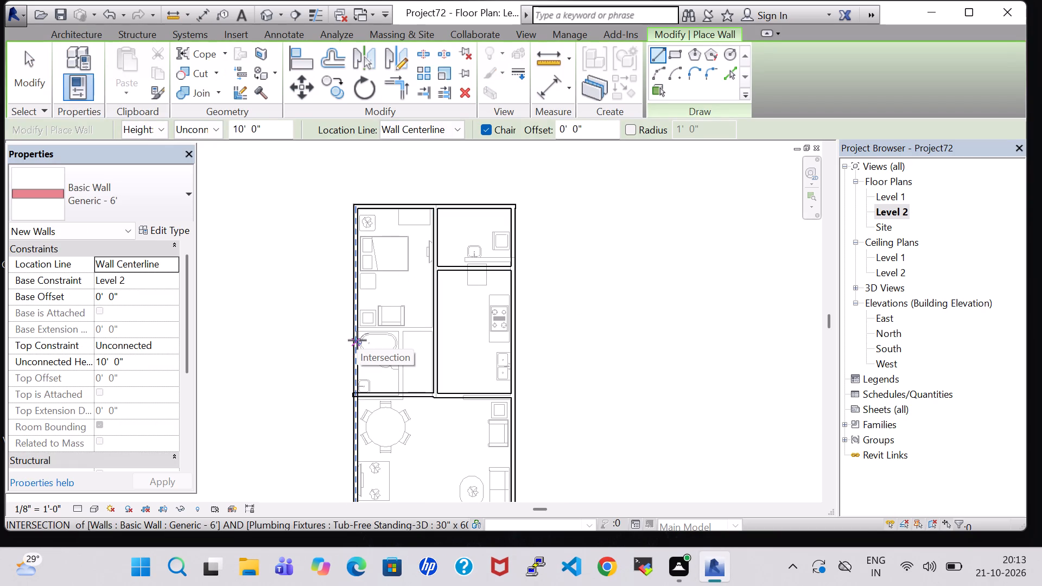
pyautogui.click(357, 340)
pyautogui.click(410, 347)
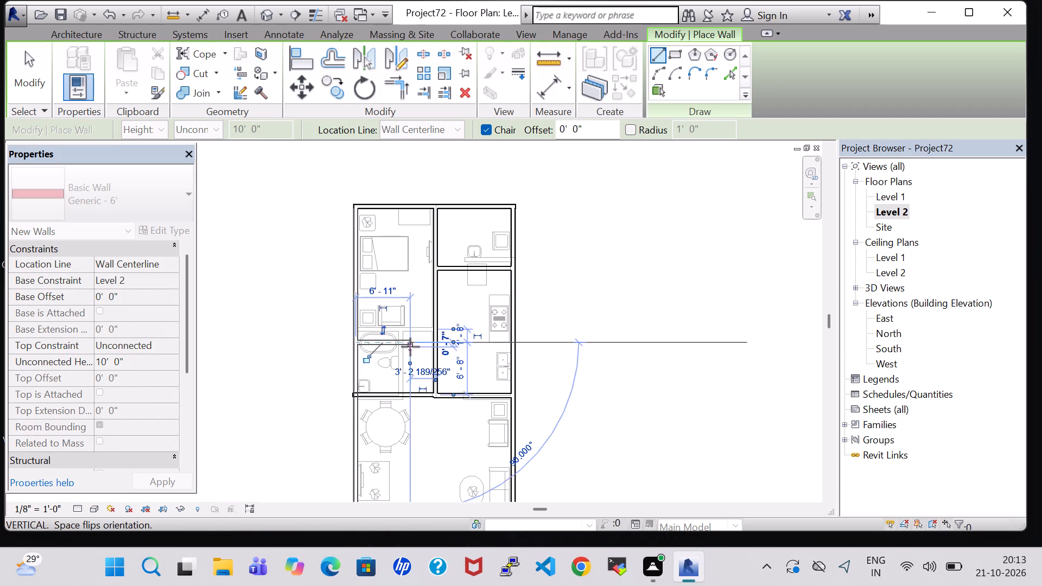
pyautogui.click(412, 394)
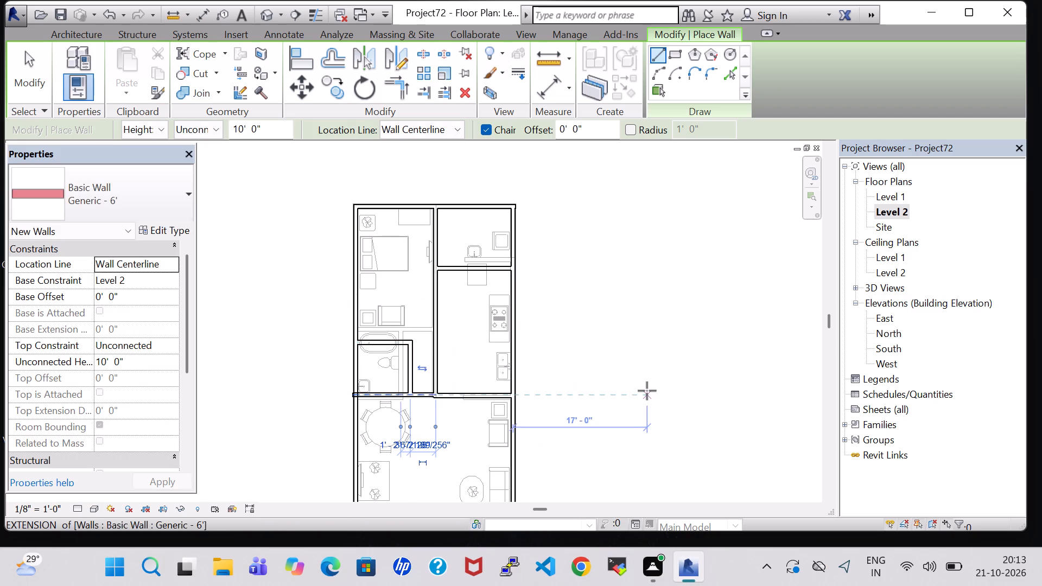
pyautogui.press('Escape')
pyautogui.press('Escape')
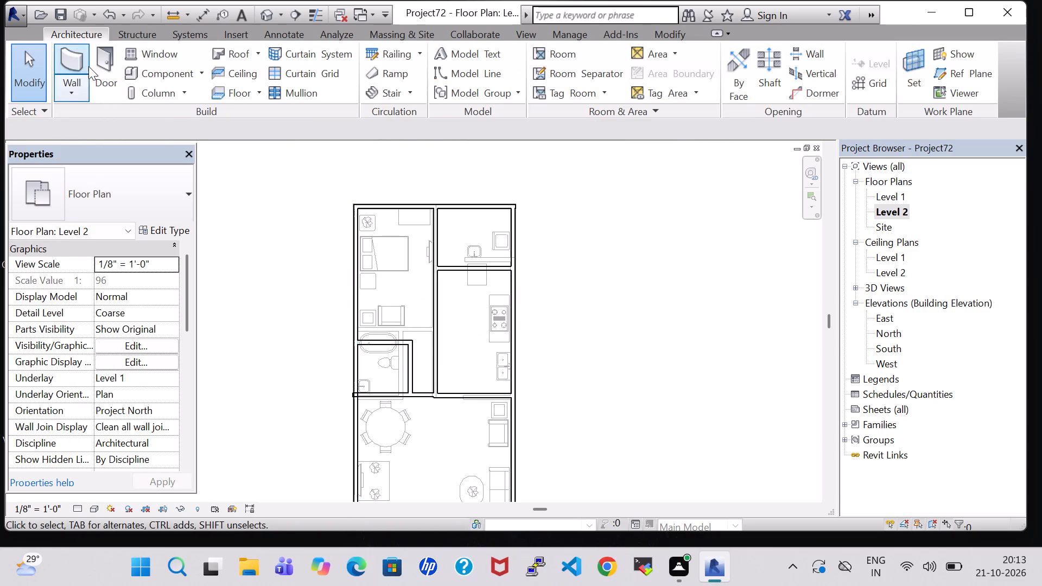
# Place a Single-Flush 30" x 80" door in the cross wall between the bathroom and the central partition.
pyautogui.click(104, 65)
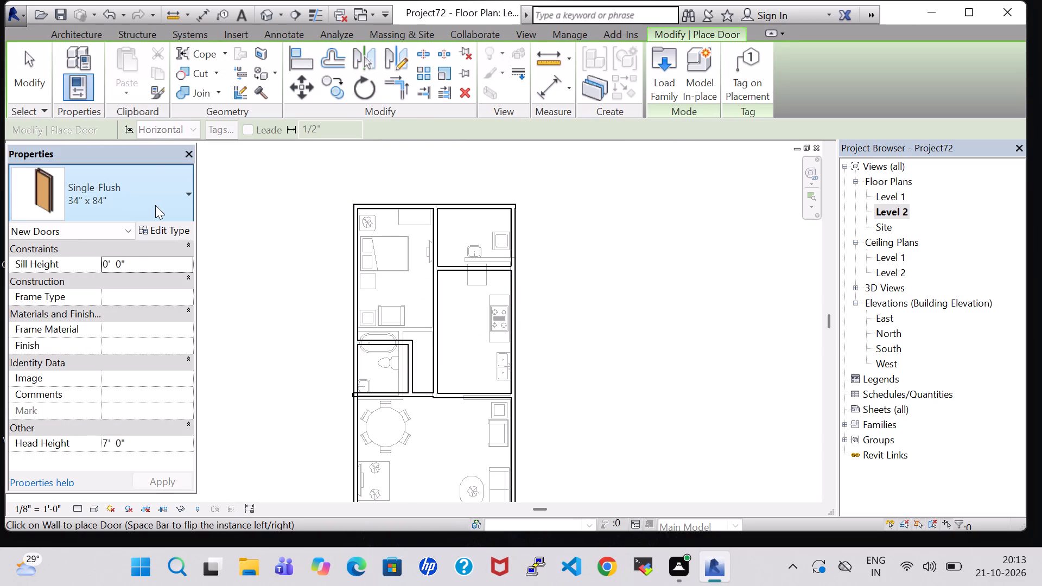
pyautogui.click(154, 205)
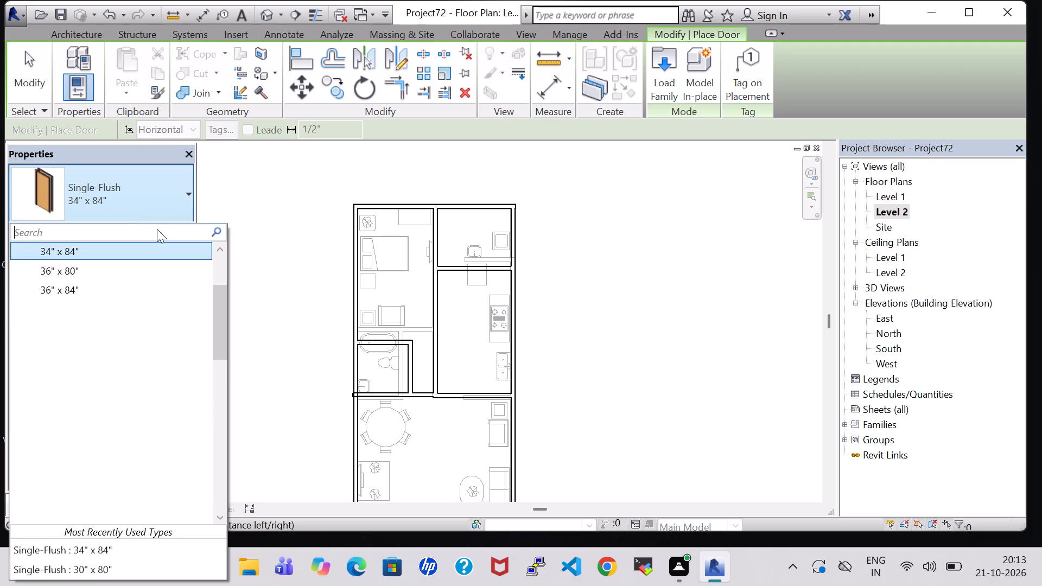
pyautogui.scroll(2, 148, 273)
pyautogui.click(135, 252)
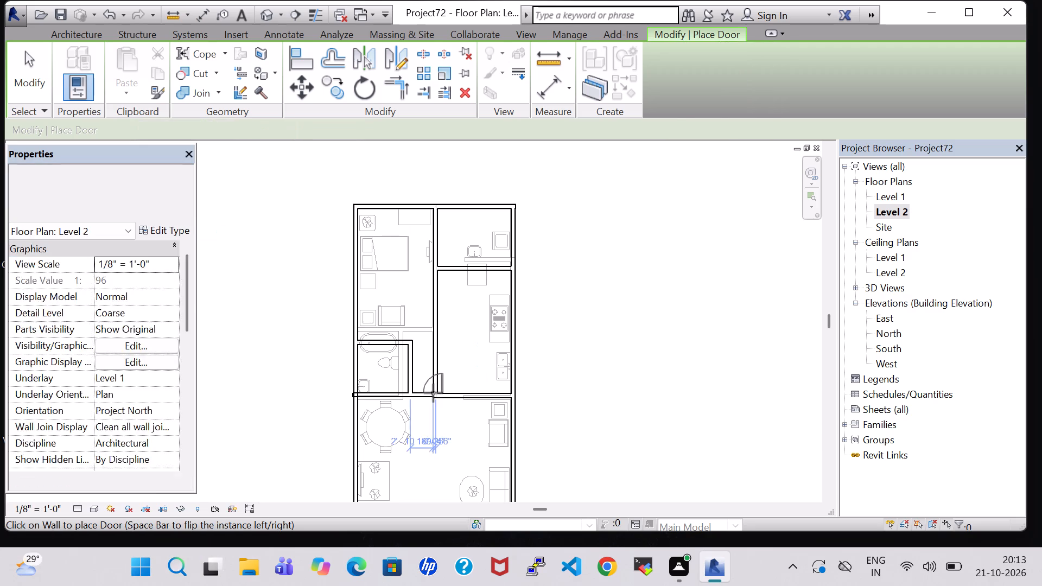
pyautogui.scroll(7, 417, 393)
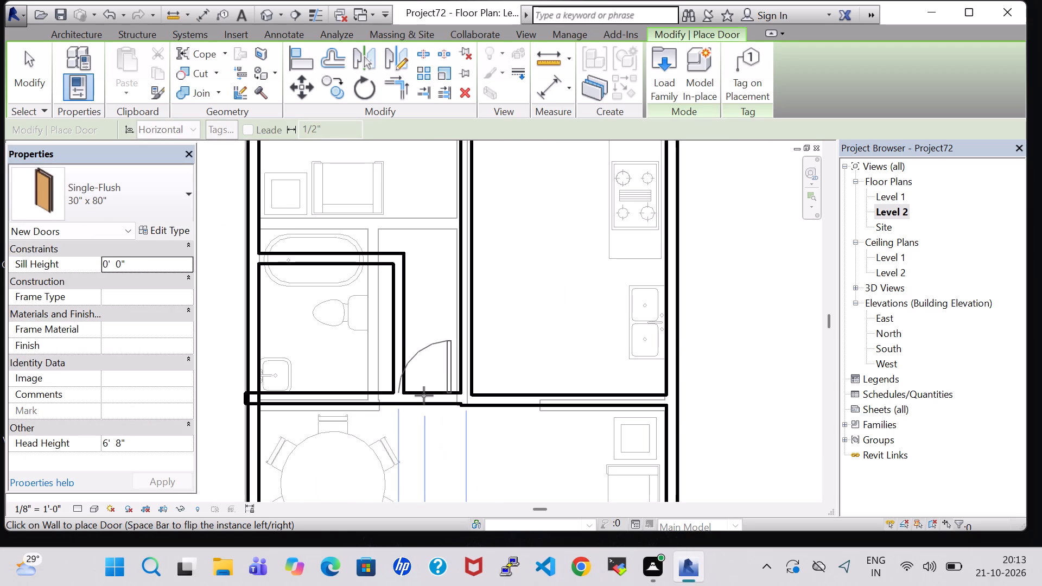
pyautogui.scroll(4, 428, 396)
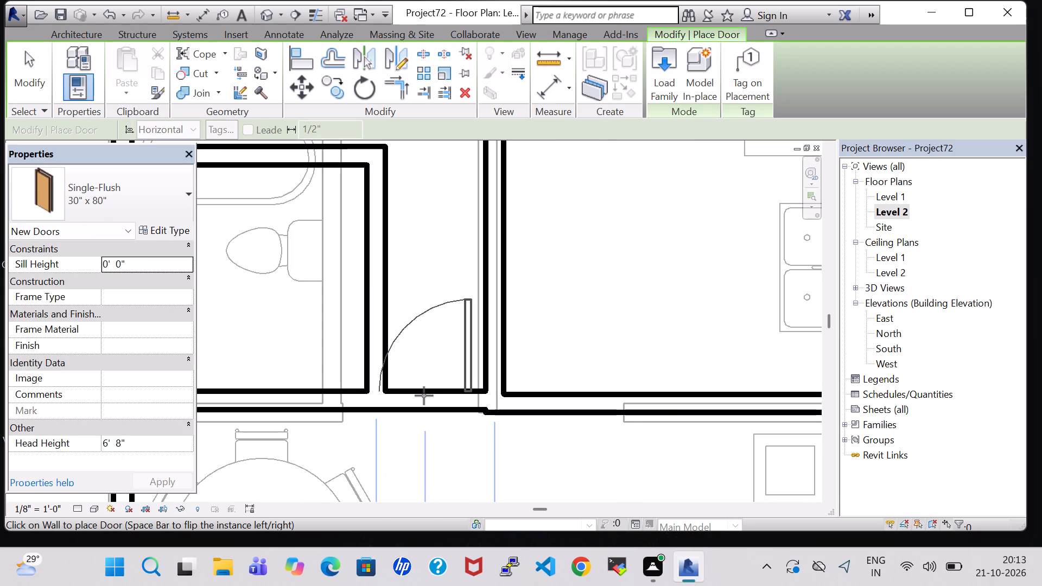
pyautogui.click(428, 396)
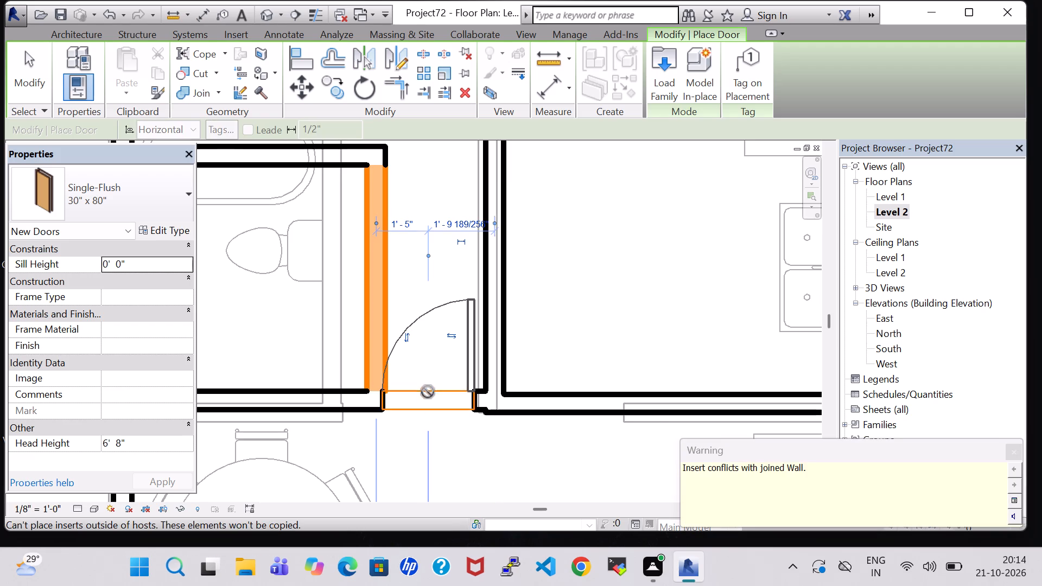
pyautogui.press('Escape')
pyautogui.press('Escape')
# Nudge the bathroom's east wall three increments west, clear of the new door opening.
pyautogui.click(385, 278)
pyautogui.press('Left')
pyautogui.press('Left')
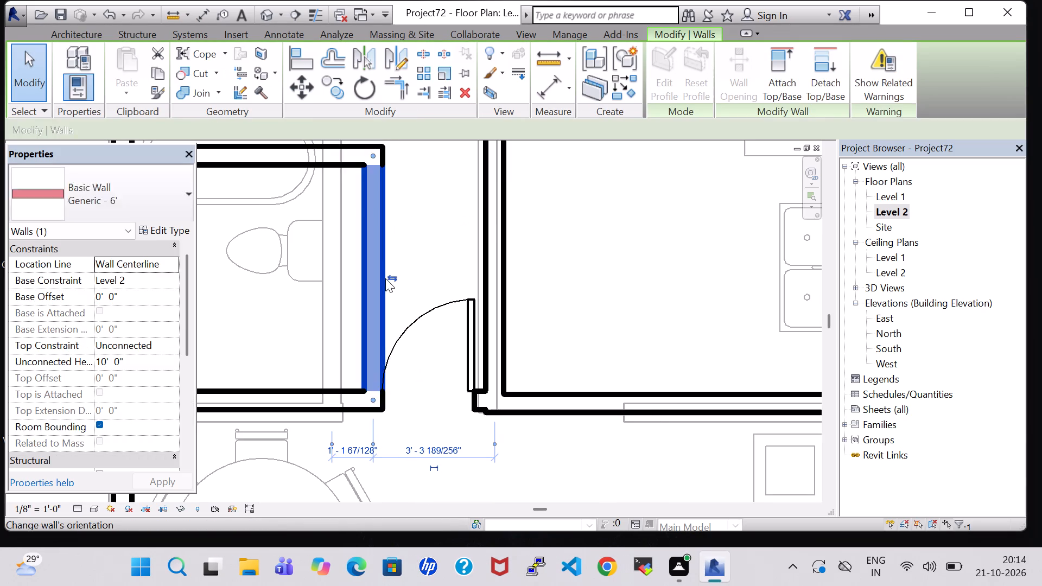
pyautogui.press('Left')
pyautogui.click(581, 238)
# Place a Single-Flush 30" x 80" door in the bathroom's east wall near the cross wall, hinged on the south side and swinging inward.
pyautogui.scroll(-3, 581, 238)
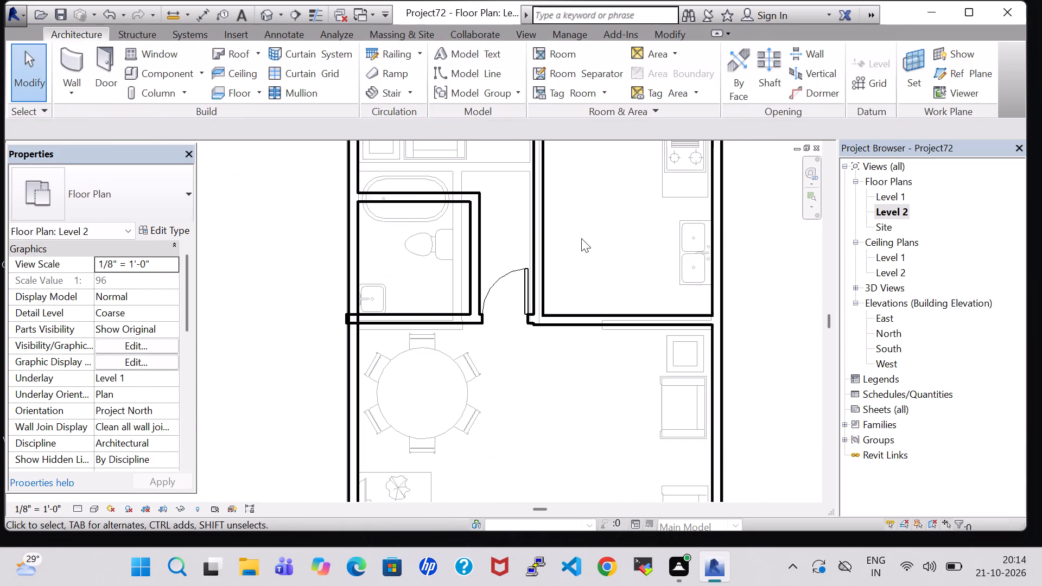
pyautogui.scroll(-3, 581, 238)
pyautogui.click(106, 57)
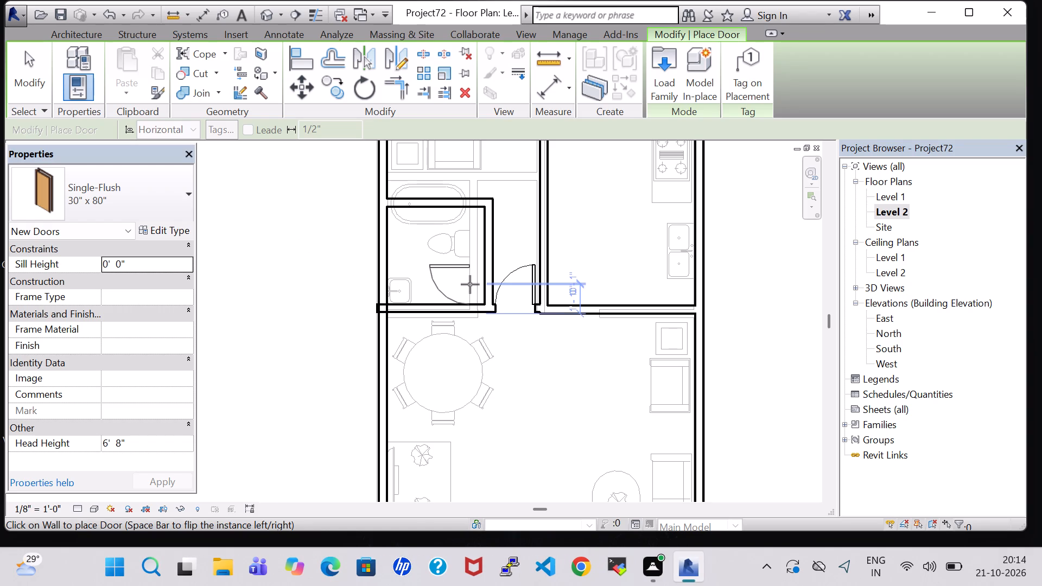
pyautogui.scroll(6, 475, 284)
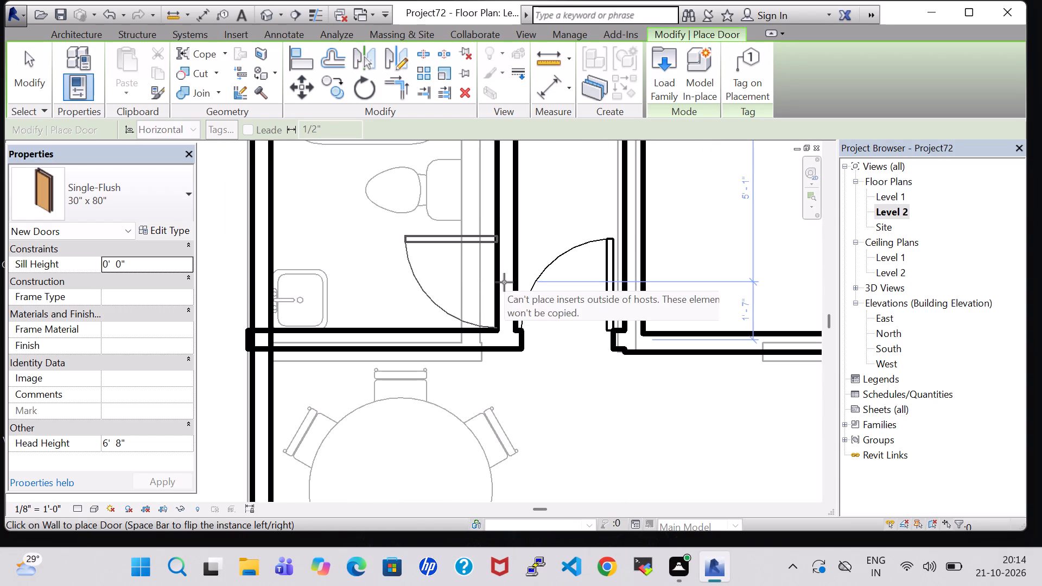
pyautogui.press('space')
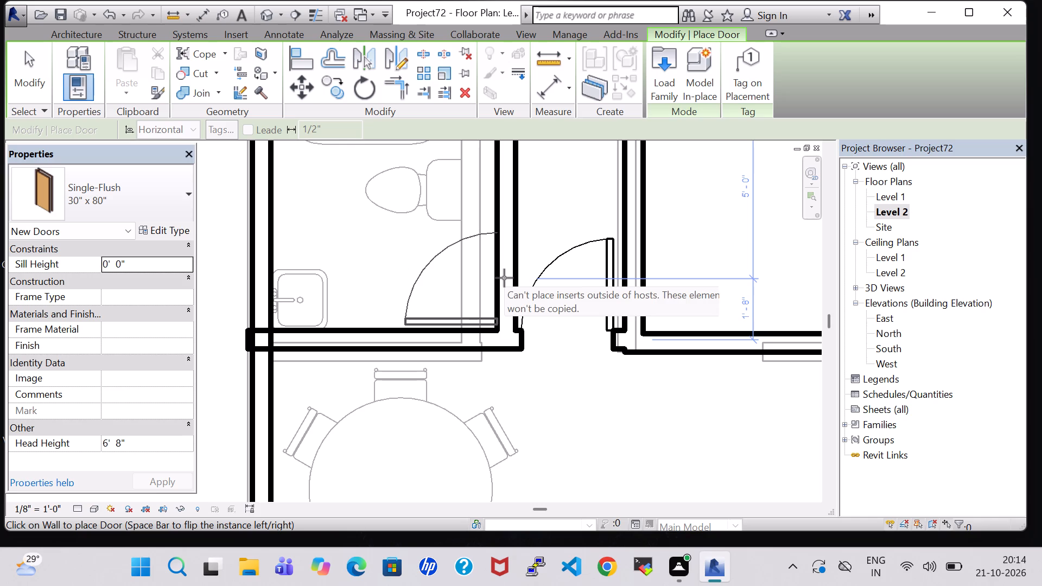
pyautogui.click(504, 278)
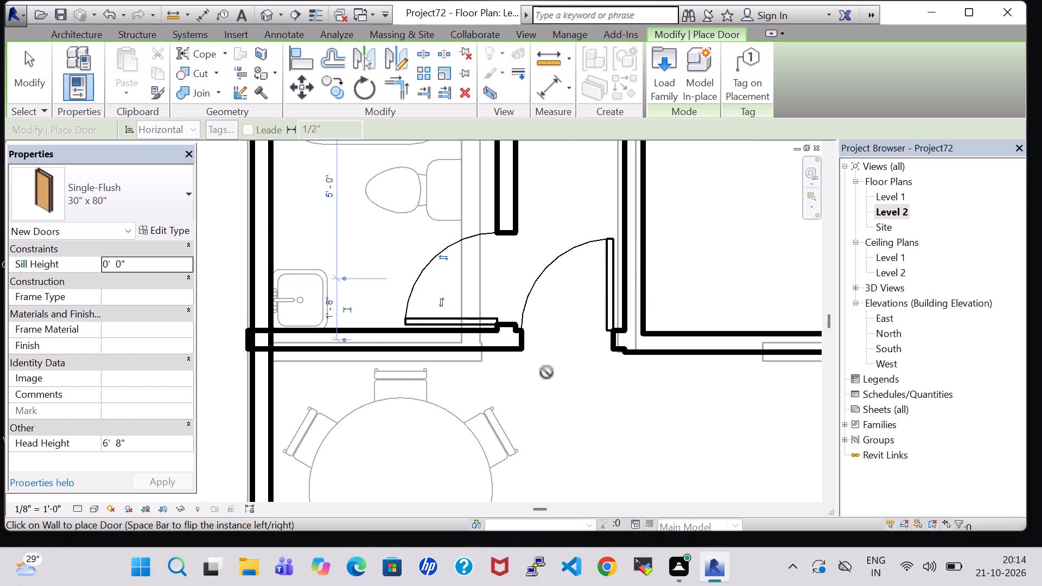
pyautogui.scroll(-3, 547, 372)
pyautogui.press('Escape')
pyautogui.press('Escape')
pyautogui.scroll(-1, 543, 376)
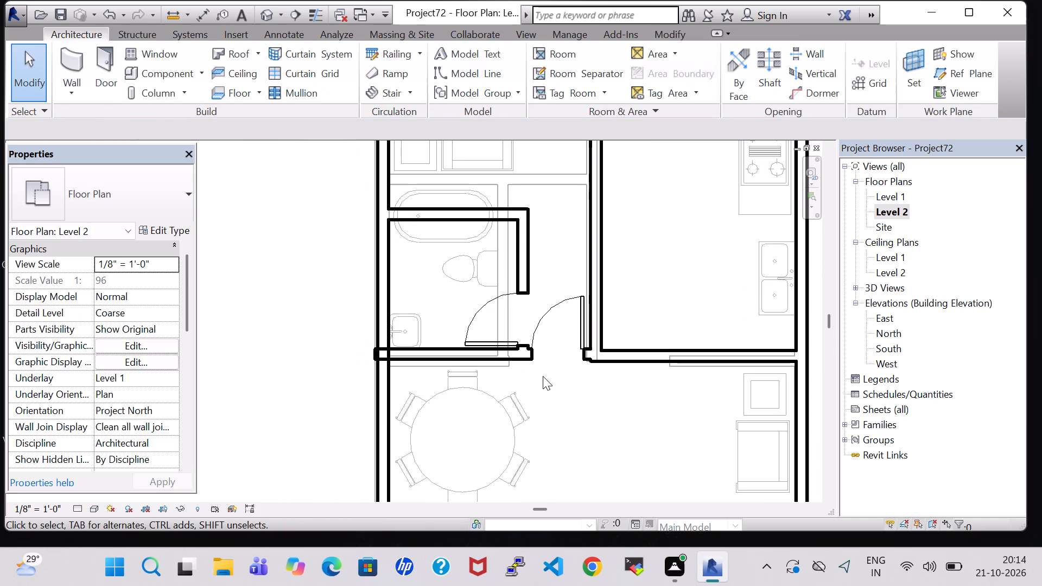
# Copy the Level 1 bedroom furniture, TV and plant, plus the bathroom's toilet and vanity sink, and paste them aligned to Level 2.
pyautogui.moveTo(543, 376); pyautogui.dragTo(537, 423, button='middle')
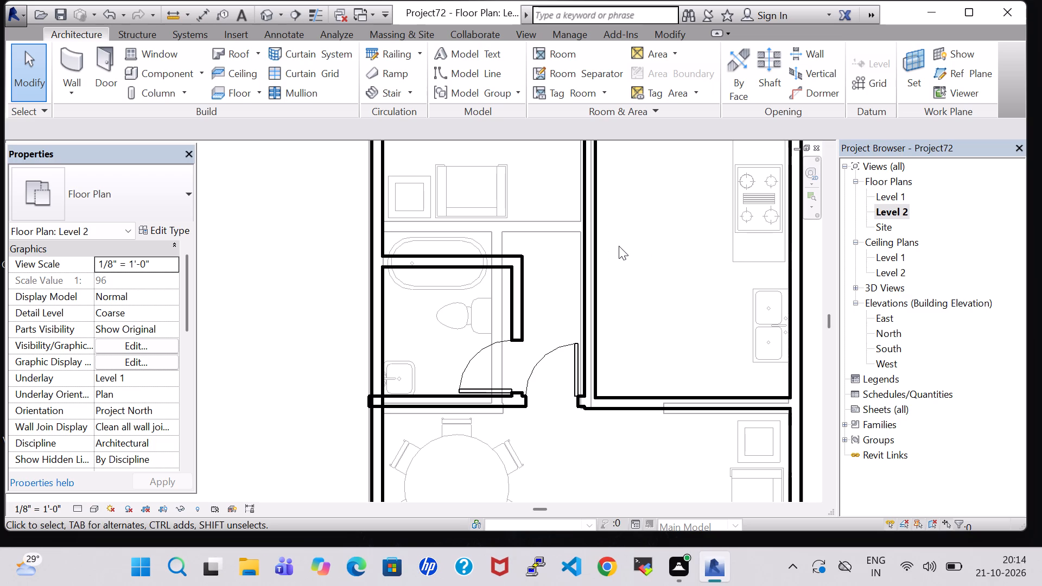
pyautogui.scroll(-6, 619, 246)
pyautogui.moveTo(632, 221); pyautogui.dragTo(609, 353, button='middle')
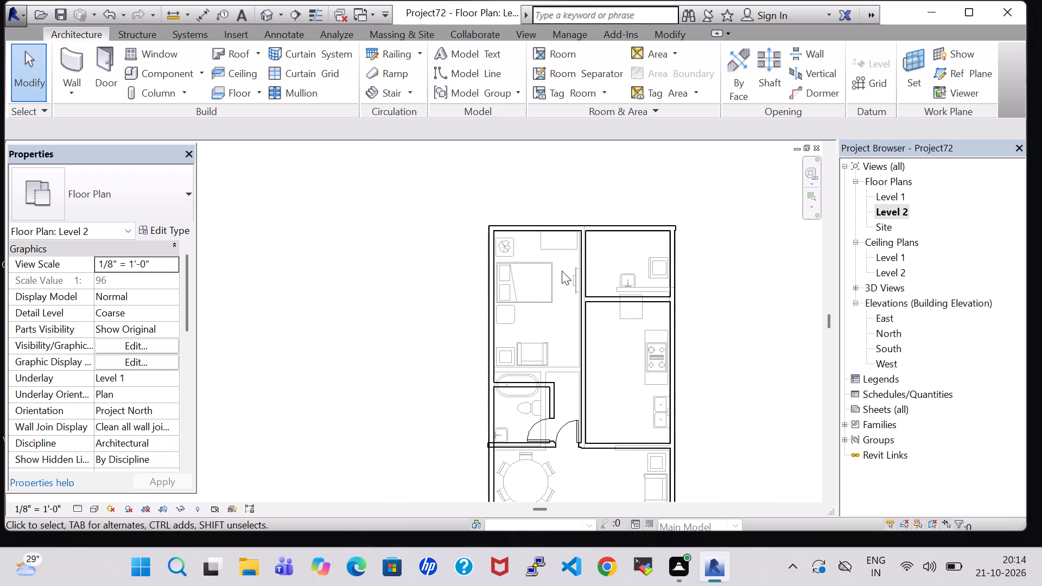
pyautogui.doubleClick(893, 194)
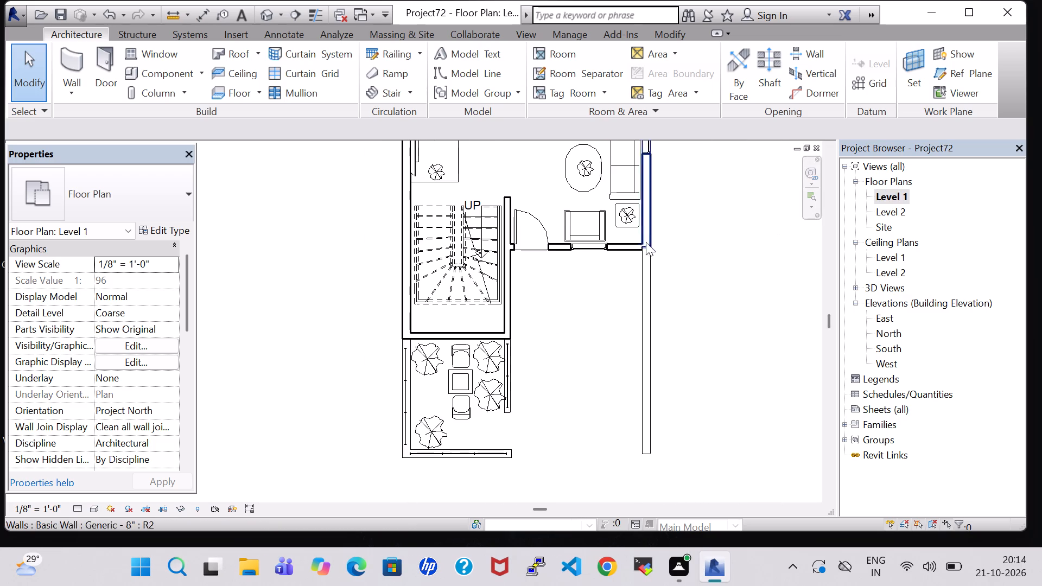
pyautogui.moveTo(560, 275); pyautogui.dragTo(580, 502, button='middle')
pyautogui.moveTo(521, 208); pyautogui.dragTo(535, 324, button='middle')
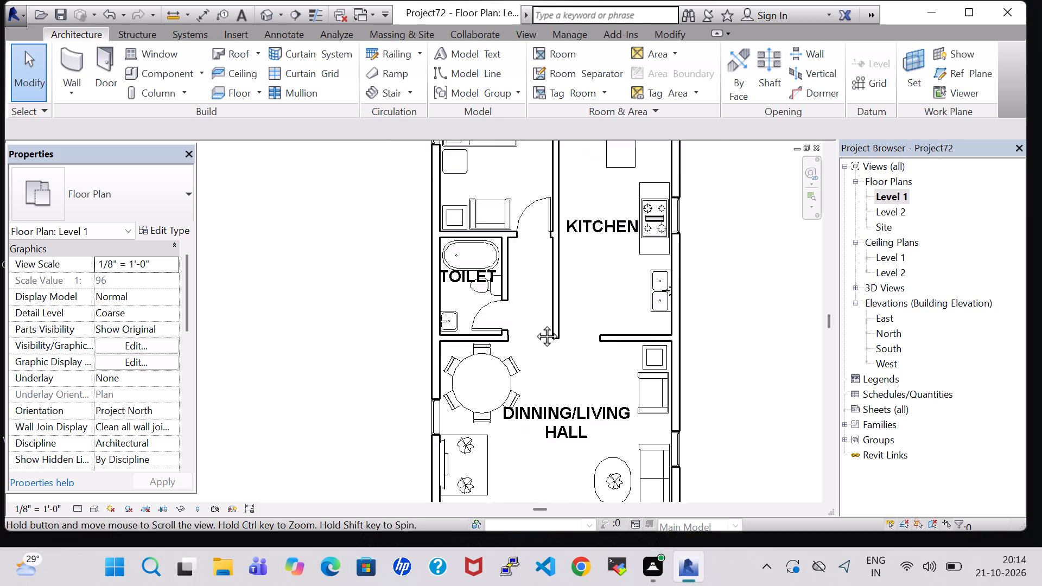
pyautogui.moveTo(535, 324); pyautogui.dragTo(548, 399, button='middle')
pyautogui.scroll(1, 548, 399)
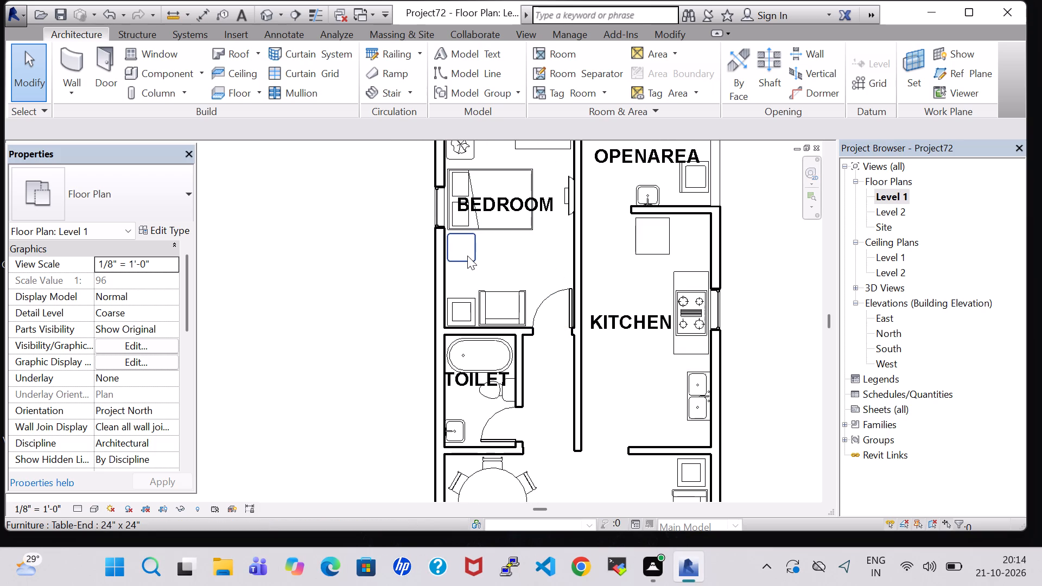
pyautogui.keyDown('ctrl'); pyautogui.click(461, 146); pyautogui.keyUp('ctrl')
pyautogui.keyDown('ctrl'); pyautogui.click(529, 150); pyautogui.keyUp('ctrl')
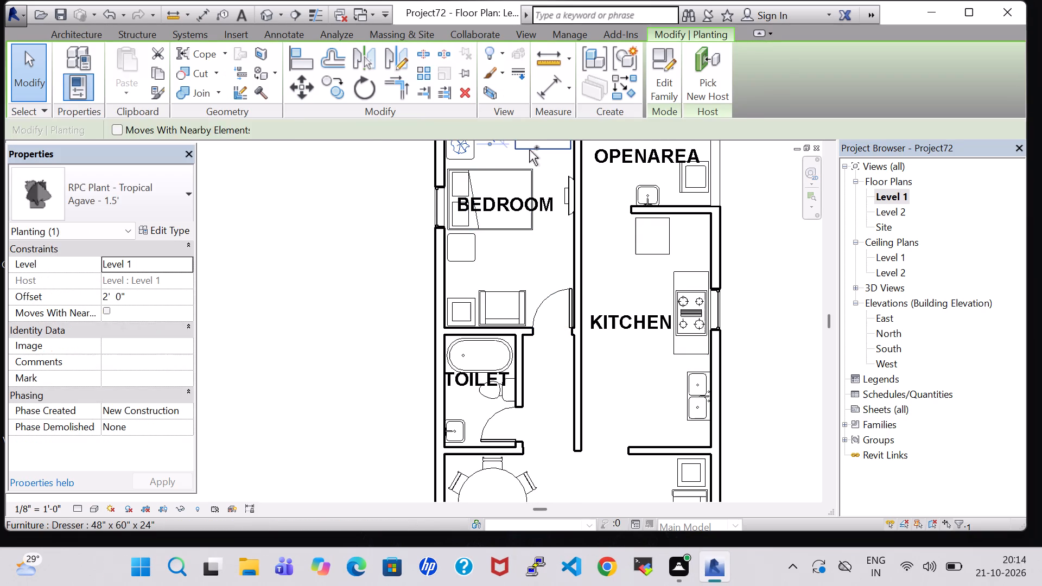
pyautogui.keyDown('ctrl'); pyautogui.click(472, 156); pyautogui.keyUp('ctrl')
pyautogui.moveTo(489, 158); pyautogui.dragTo(487, 246, button='middle')
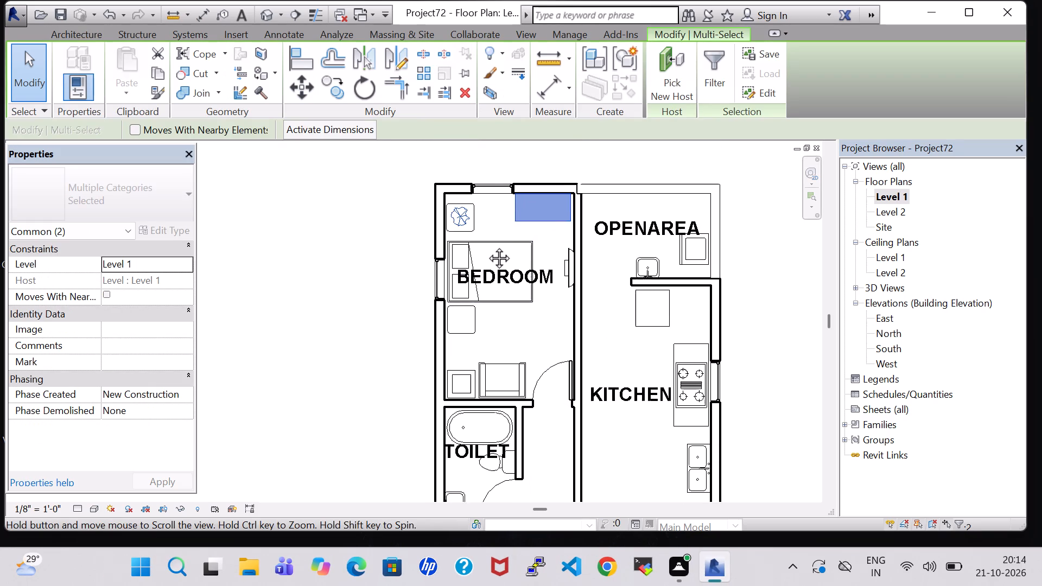
pyautogui.moveTo(487, 246); pyautogui.dragTo(486, 253, button='middle')
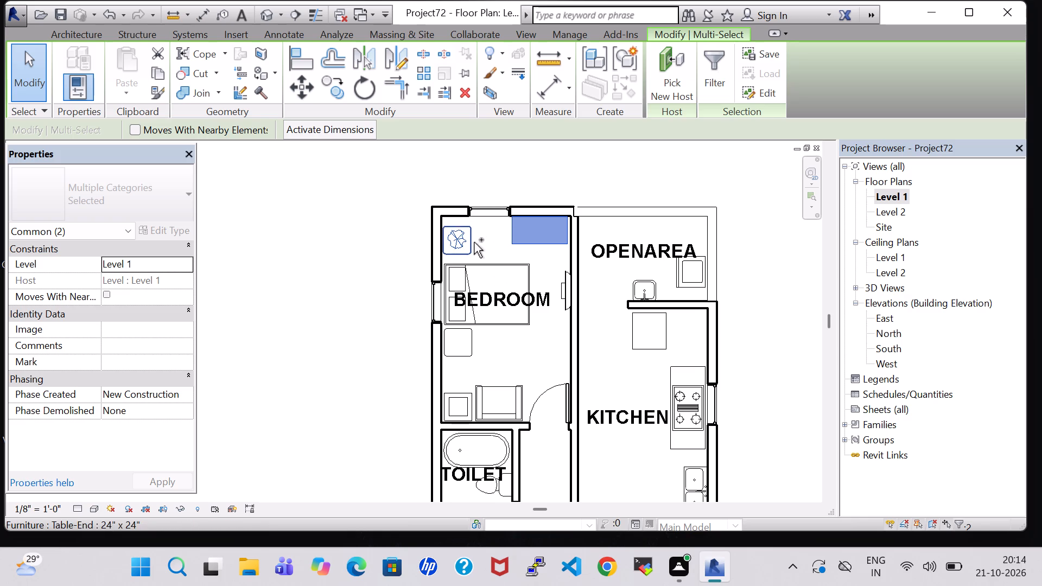
pyautogui.keyDown('ctrl'); pyautogui.click(474, 242); pyautogui.keyUp('ctrl')
pyautogui.keyDown('ctrl'); pyautogui.click(484, 262); pyautogui.keyUp('ctrl')
pyautogui.keyDown('ctrl'); pyautogui.click(565, 278); pyautogui.keyUp('ctrl')
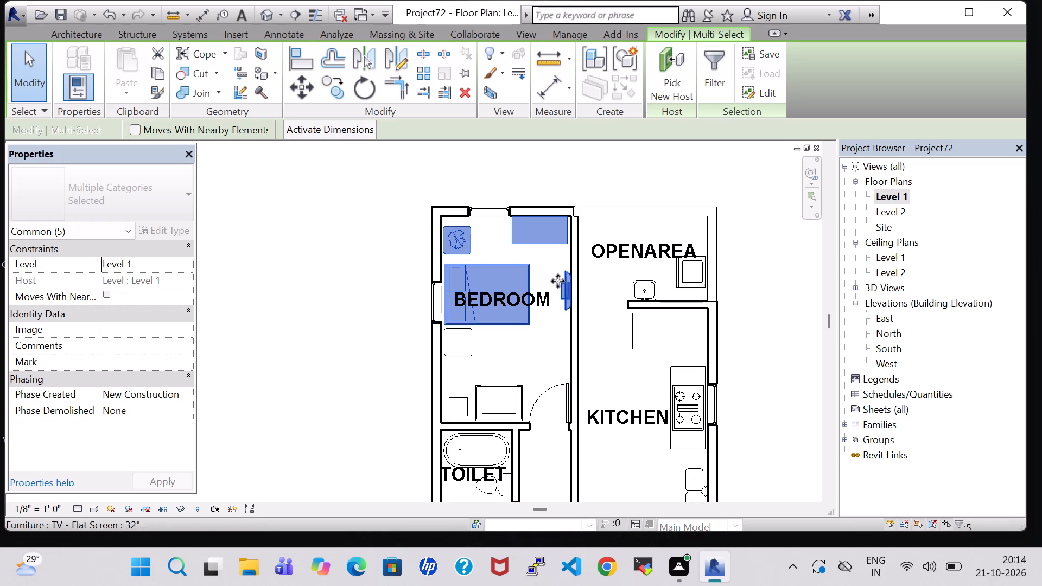
pyautogui.keyDown('ctrl'); pyautogui.click(465, 337); pyautogui.keyUp('ctrl')
pyautogui.keyDown('ctrl'); pyautogui.click(463, 400); pyautogui.keyUp('ctrl')
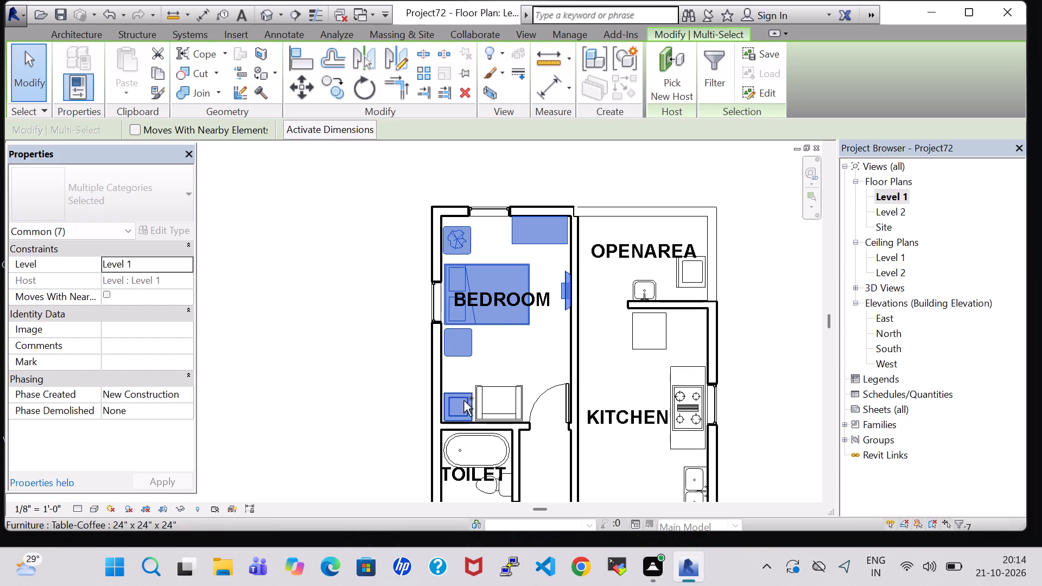
pyautogui.keyDown('ctrl'); pyautogui.click(504, 398); pyautogui.keyUp('ctrl')
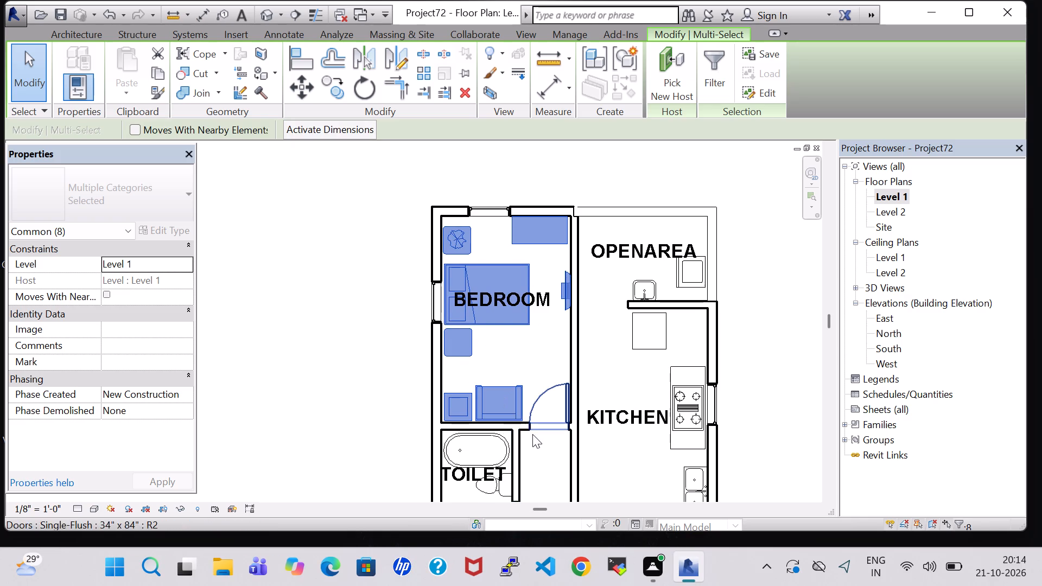
pyautogui.moveTo(536, 435); pyautogui.dragTo(533, 316, button='middle')
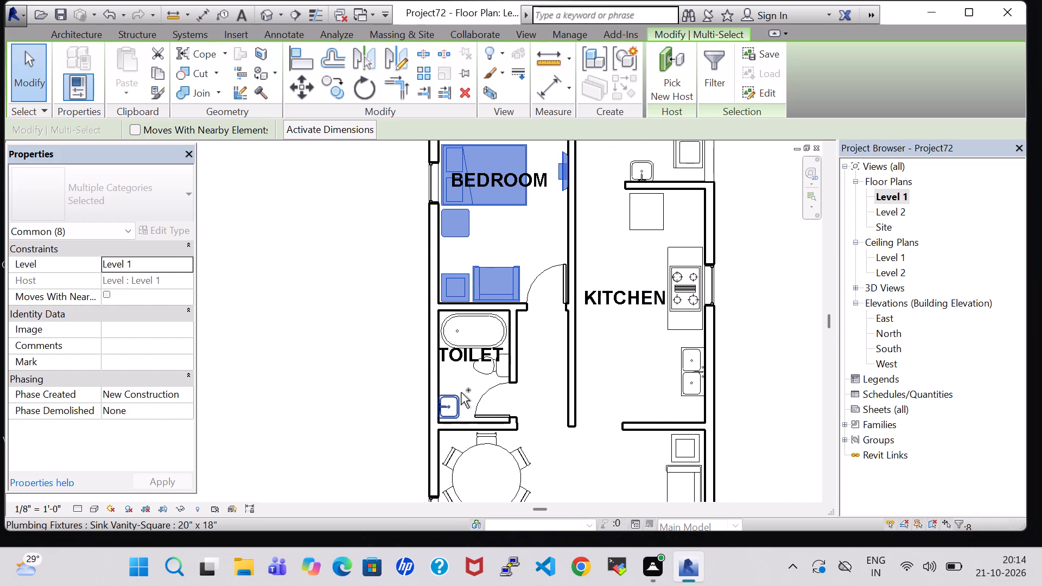
pyautogui.keyDown('ctrl'); pyautogui.click(459, 397); pyautogui.keyUp('ctrl')
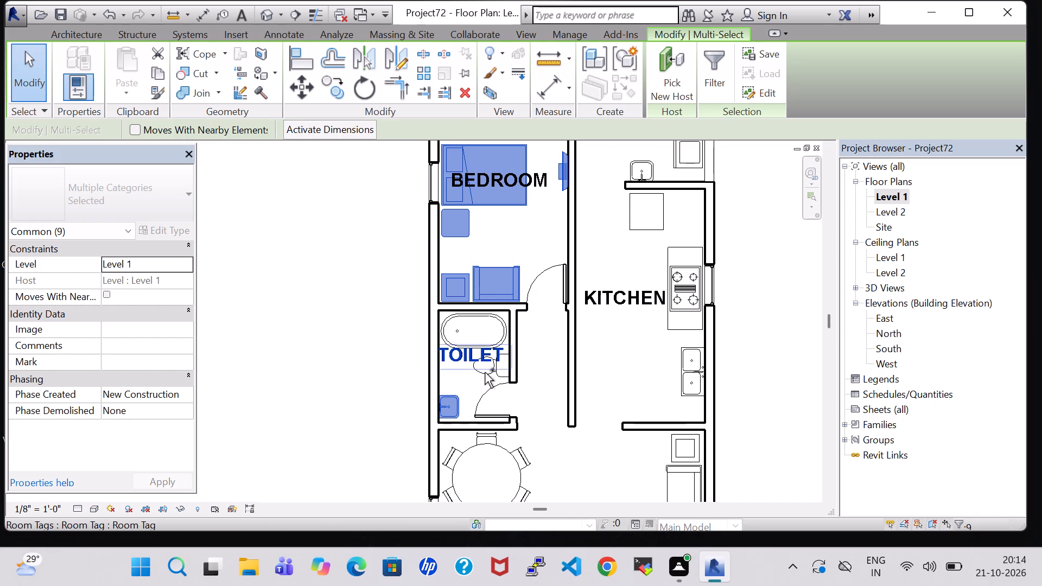
pyautogui.keyDown('ctrl'); pyautogui.click(486, 375); pyautogui.keyUp('ctrl')
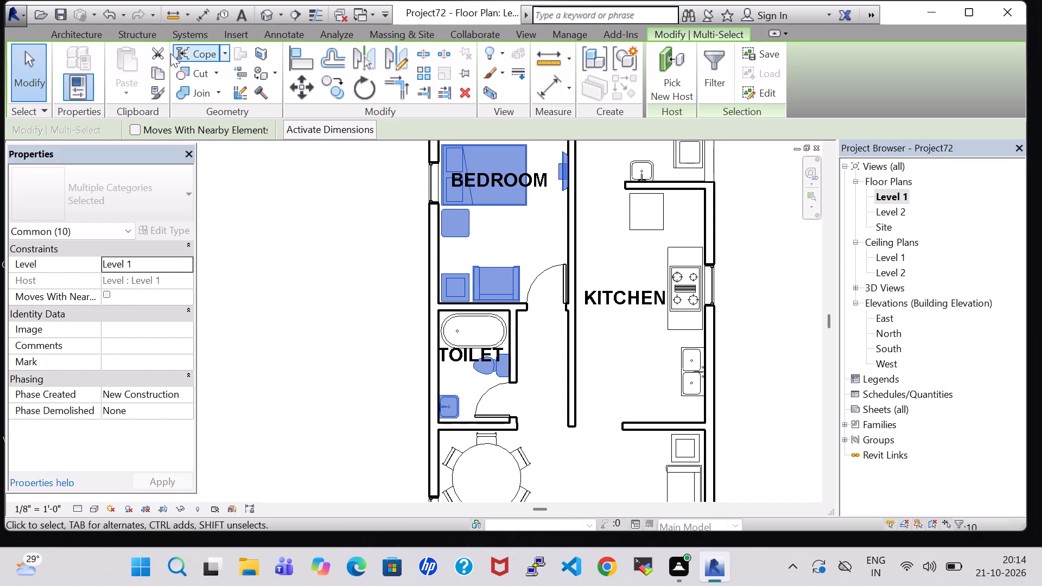
pyautogui.click(158, 73)
pyautogui.click(135, 79)
pyautogui.click(214, 164)
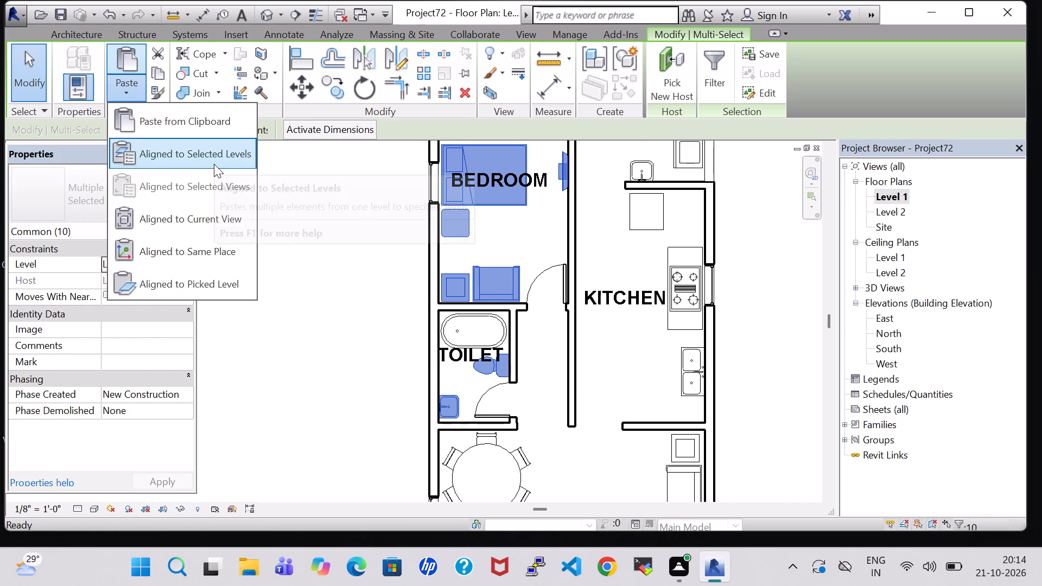
pyautogui.click(446, 175)
pyautogui.click(530, 386)
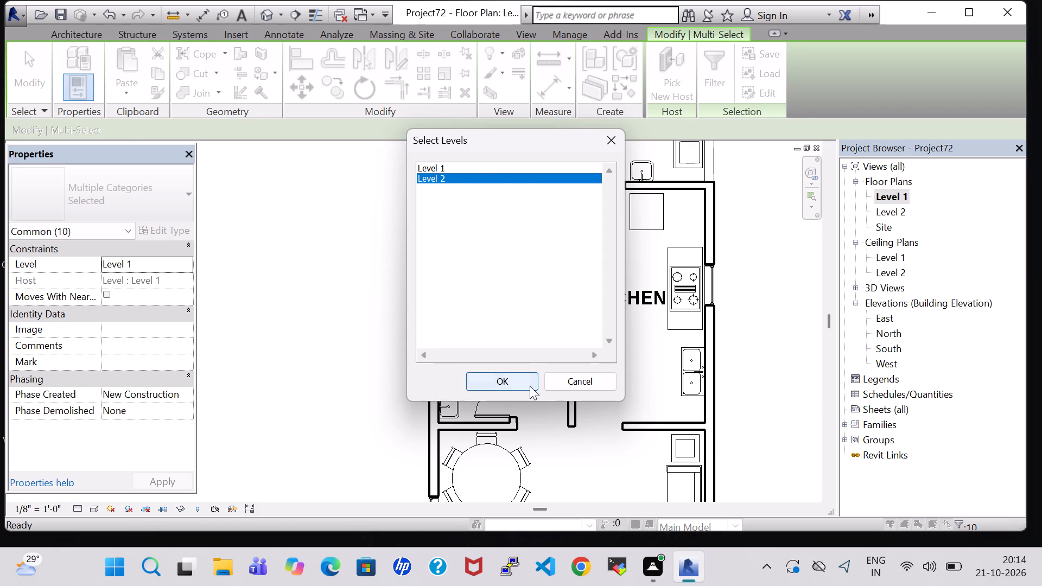
# On the Level 2 floor plan, nudge the bedroom's flat-screen TV one increment east against the central partition.
pyautogui.doubleClick(889, 218)
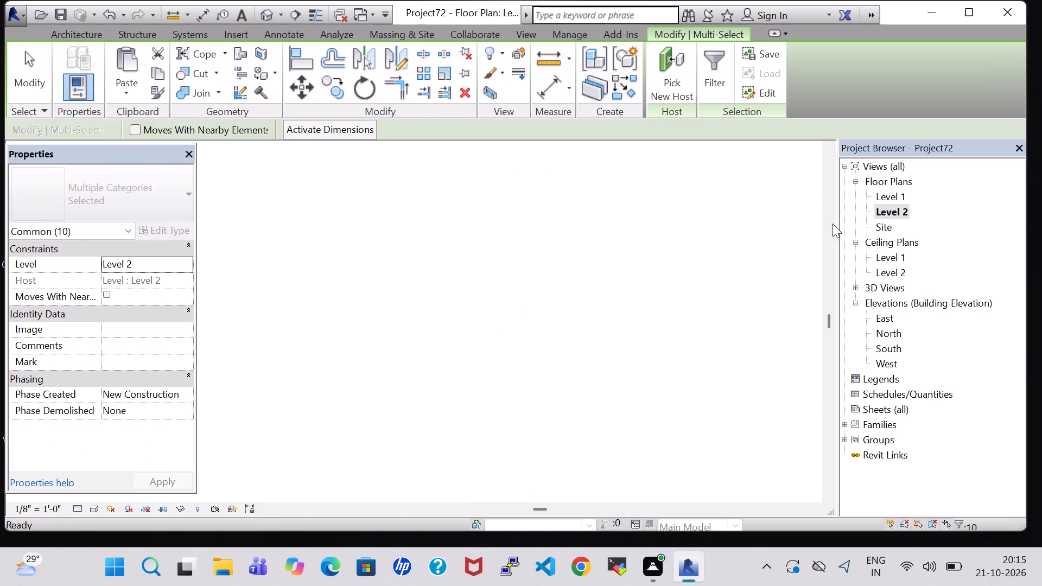
pyautogui.click(742, 233)
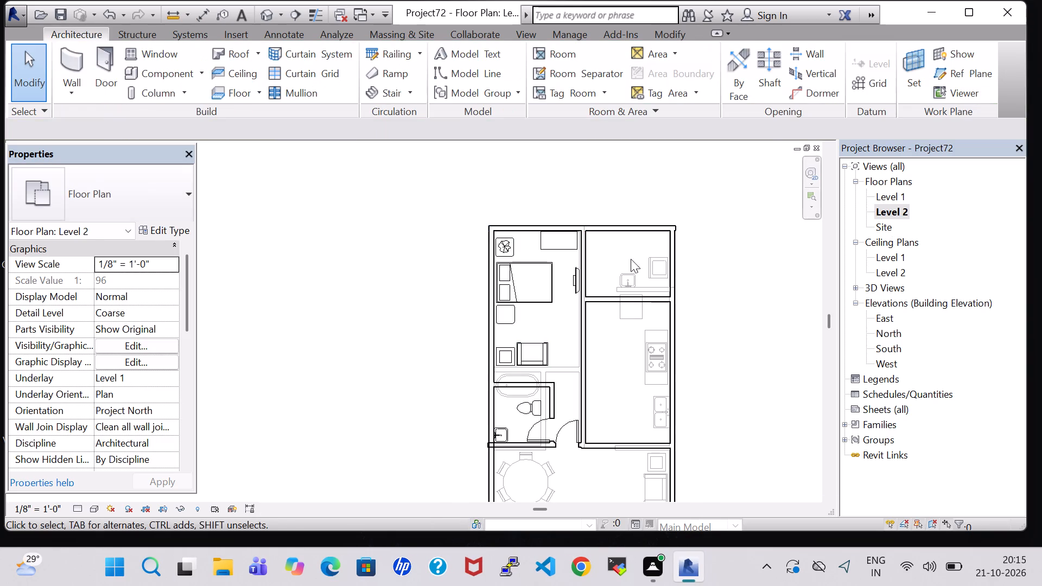
pyautogui.click(574, 286)
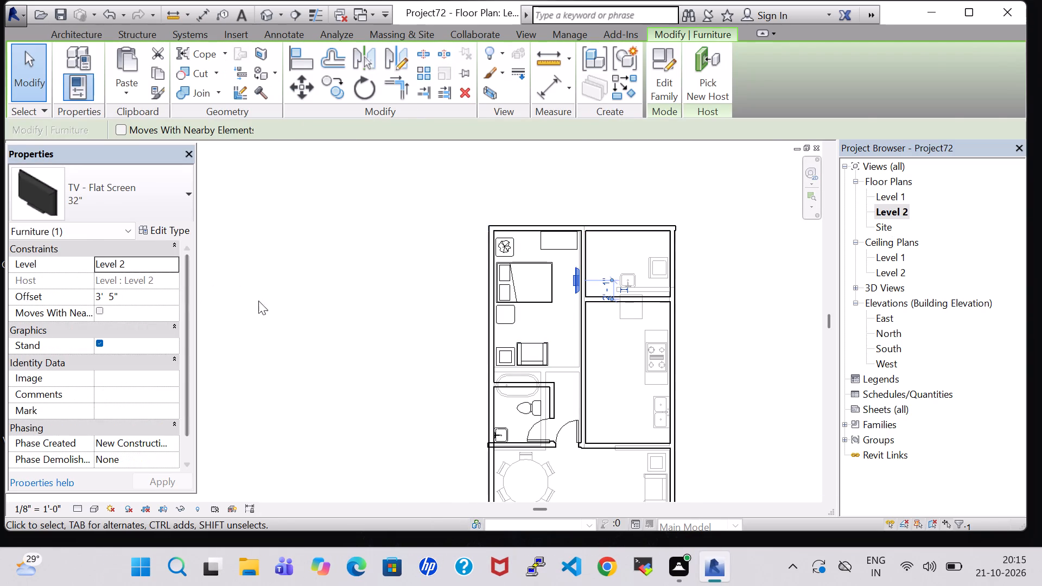
pyautogui.click(789, 293)
pyautogui.scroll(5, 609, 290)
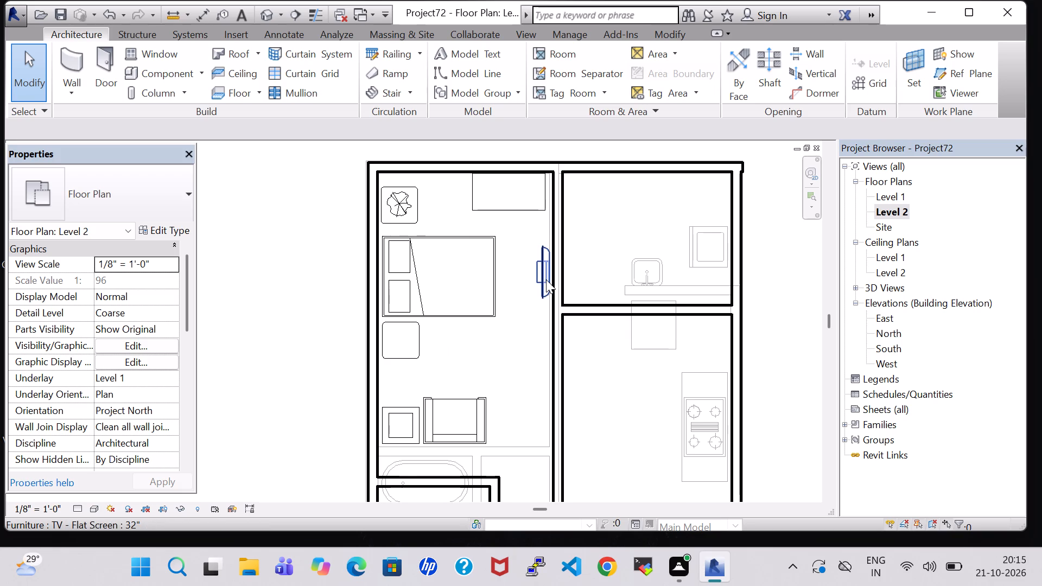
pyautogui.click(546, 279)
pyautogui.press('Right')
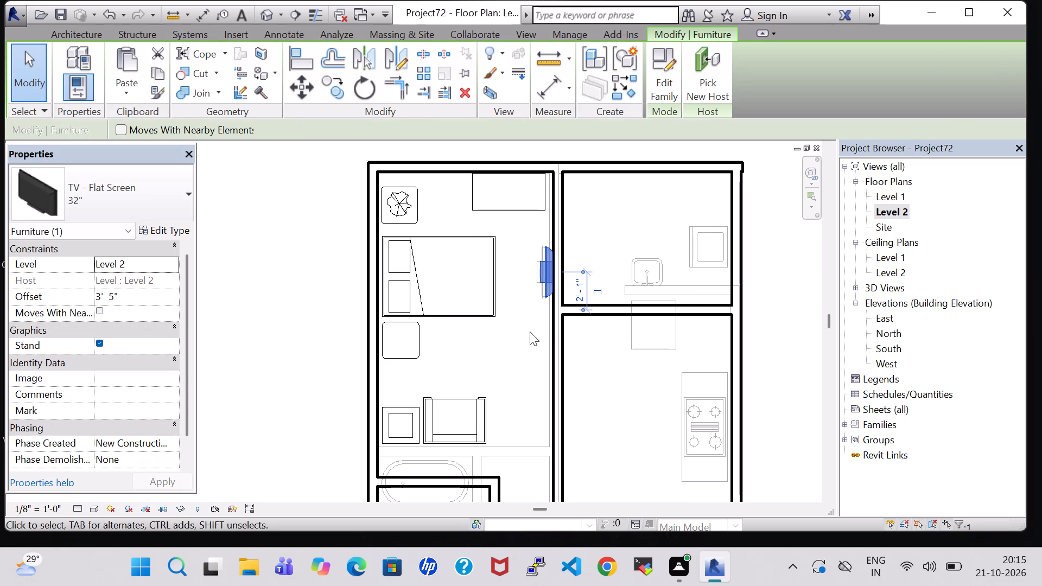
pyautogui.click(520, 335)
# Check the type properties of the end table north of the bed and the properties of the plant on it.
pyautogui.moveTo(522, 335); pyautogui.dragTo(516, 302, button='middle')
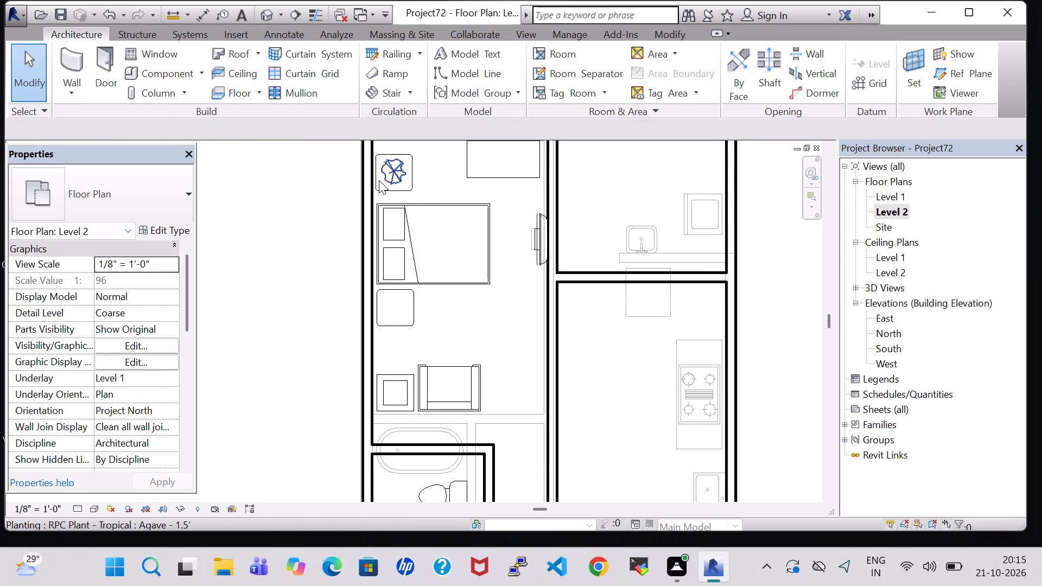
pyautogui.click(412, 184)
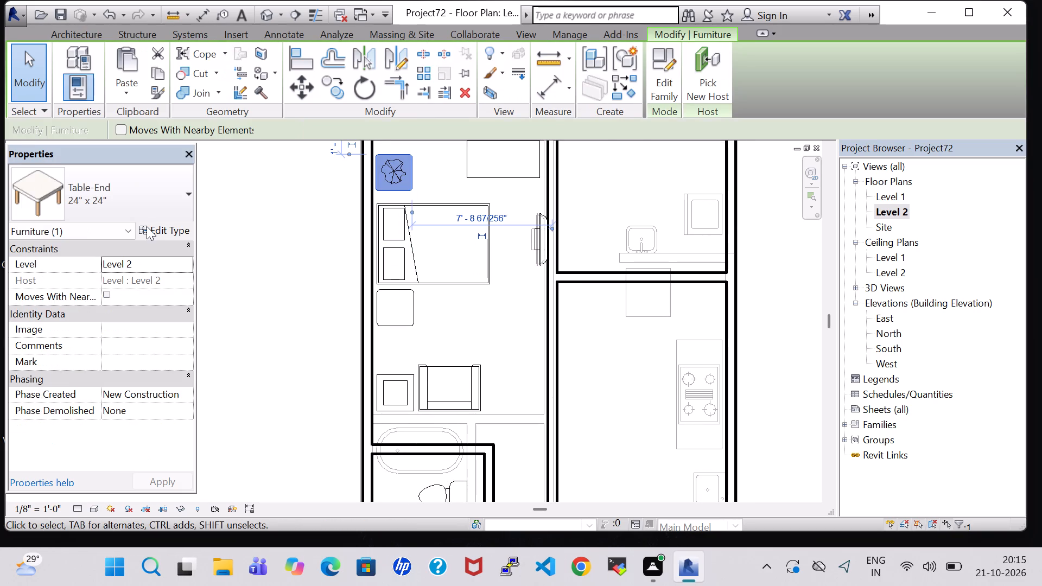
pyautogui.click(149, 228)
pyautogui.click(646, 71)
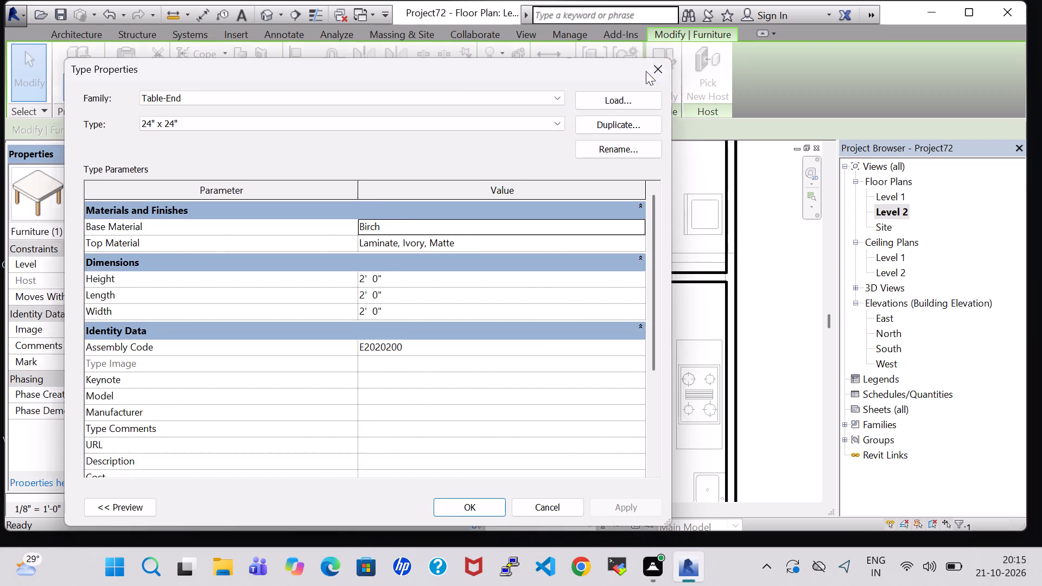
pyautogui.click(439, 176)
pyautogui.click(396, 173)
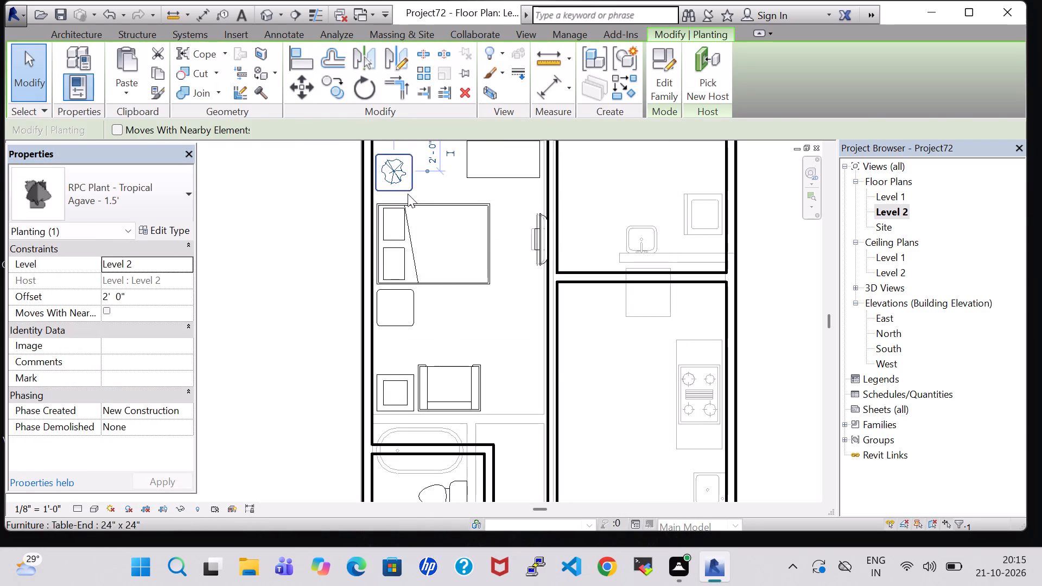
pyautogui.click(494, 321)
# Nudge the bedroom's Chair-Corbu seven increments south toward the bathroom's north wall.
pyautogui.scroll(-1, 481, 322)
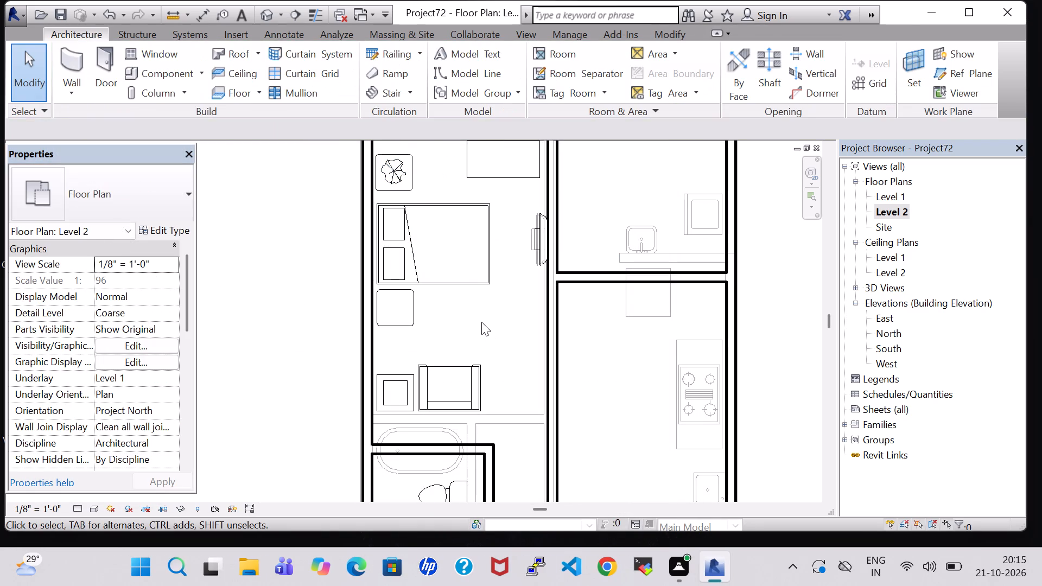
pyautogui.click(459, 388)
pyautogui.press('Down')
pyautogui.press('Down')
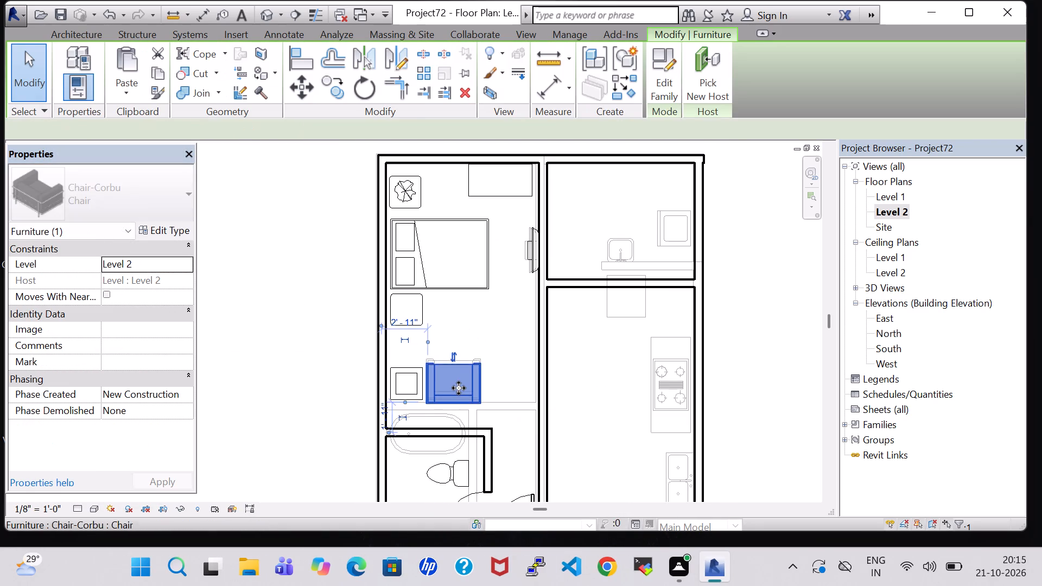
pyautogui.press('Down')
pyautogui.press('Down')
pyautogui.press('Down')
pyautogui.press('Down')
pyautogui.press('Down')
# Nudge the bedroom's 24" coffee table beside the chair seven increments south toward the bathroom wall and one back north.
pyautogui.click(420, 381)
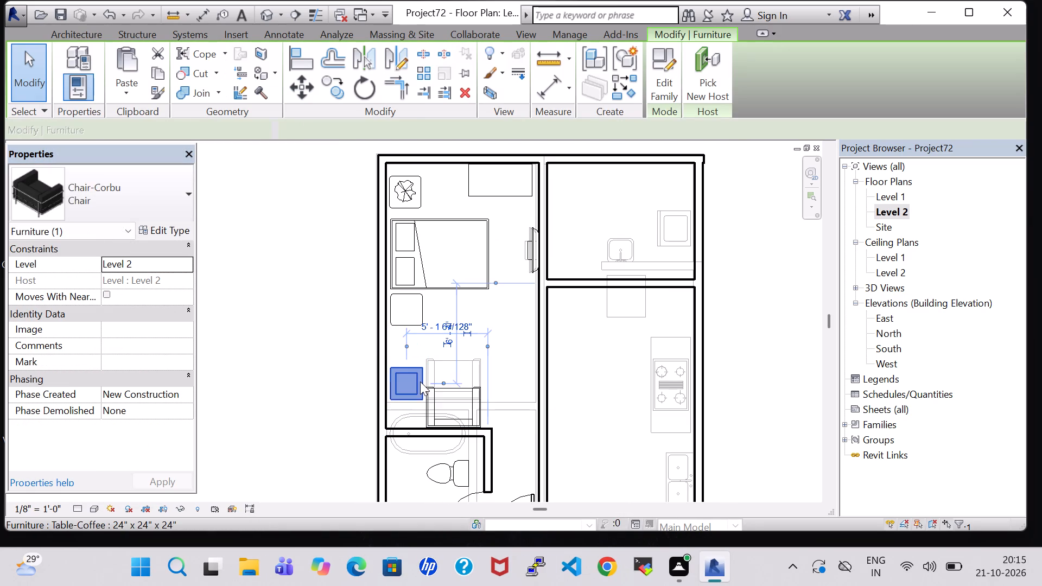
pyautogui.press('Down')
pyautogui.press('Down')
pyautogui.press('Down')
pyautogui.press('Down')
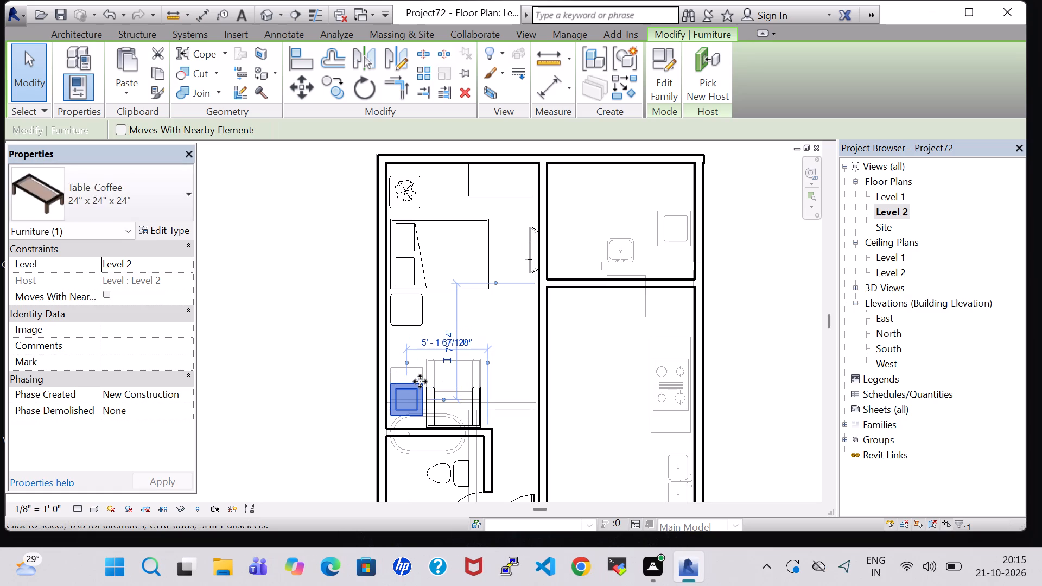
pyautogui.press('Down')
pyautogui.press('Down')
pyautogui.press('Down')
pyautogui.press('Up')
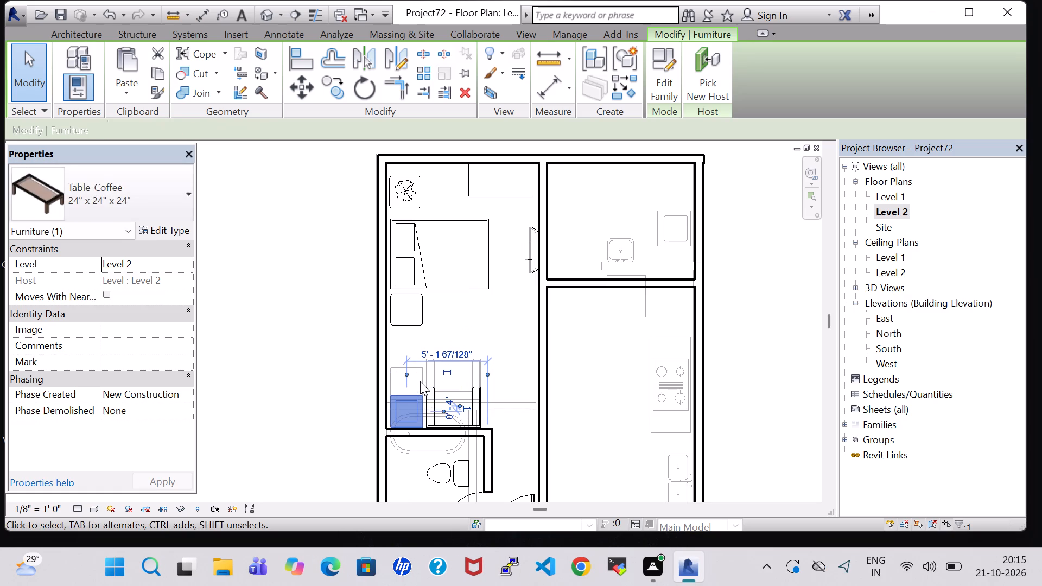
# Nudge the bedroom's Chair-Corbu one increment north, away from the bathroom's north wall.
pyautogui.click(443, 383)
pyautogui.press('Up')
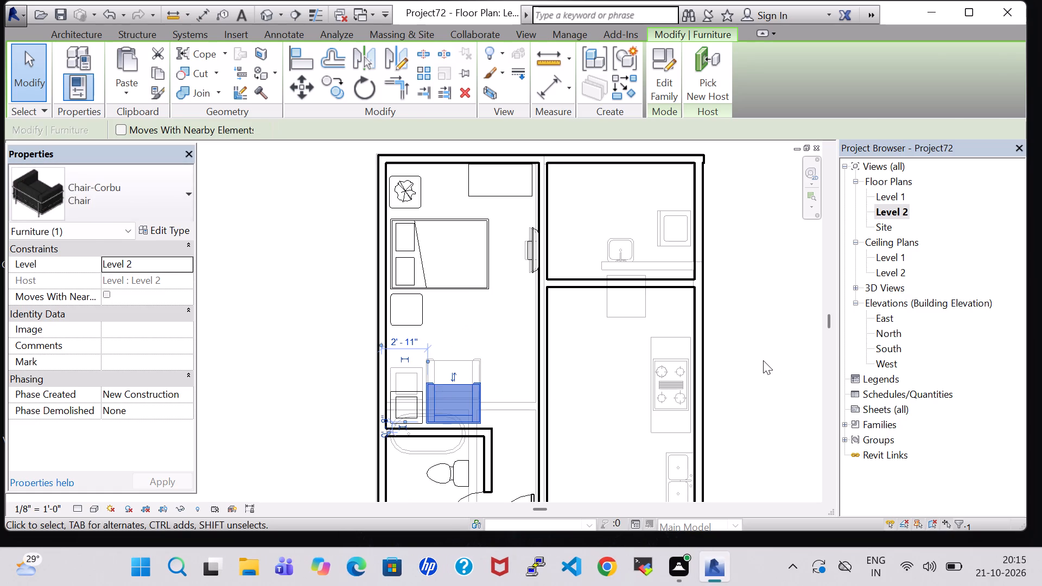
pyautogui.click(763, 360)
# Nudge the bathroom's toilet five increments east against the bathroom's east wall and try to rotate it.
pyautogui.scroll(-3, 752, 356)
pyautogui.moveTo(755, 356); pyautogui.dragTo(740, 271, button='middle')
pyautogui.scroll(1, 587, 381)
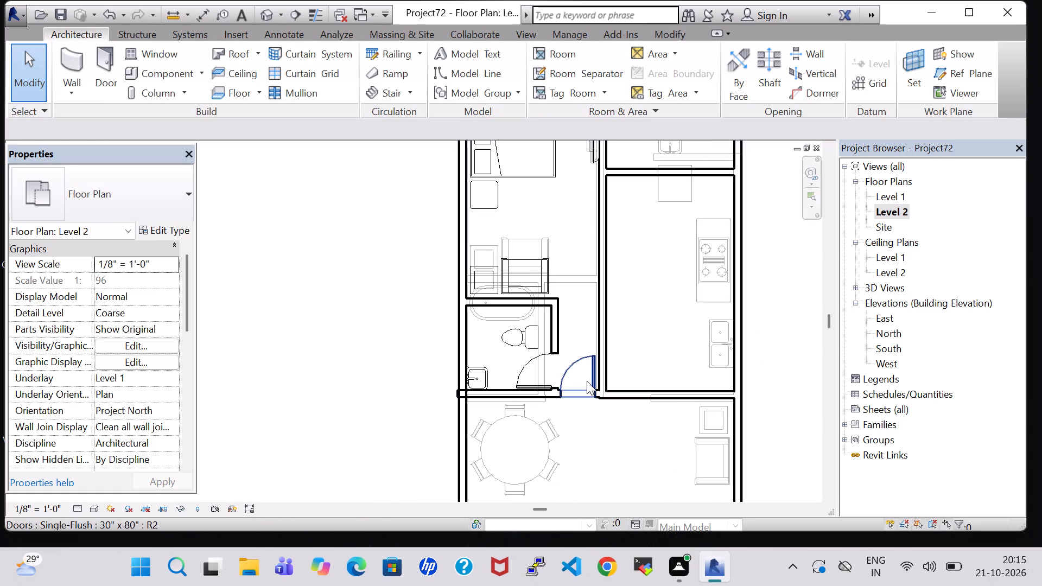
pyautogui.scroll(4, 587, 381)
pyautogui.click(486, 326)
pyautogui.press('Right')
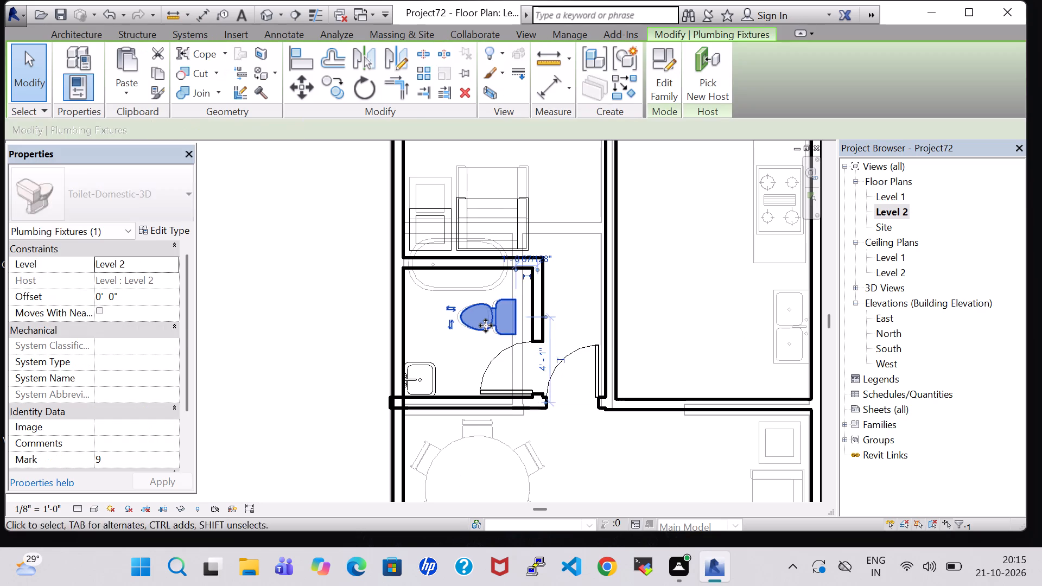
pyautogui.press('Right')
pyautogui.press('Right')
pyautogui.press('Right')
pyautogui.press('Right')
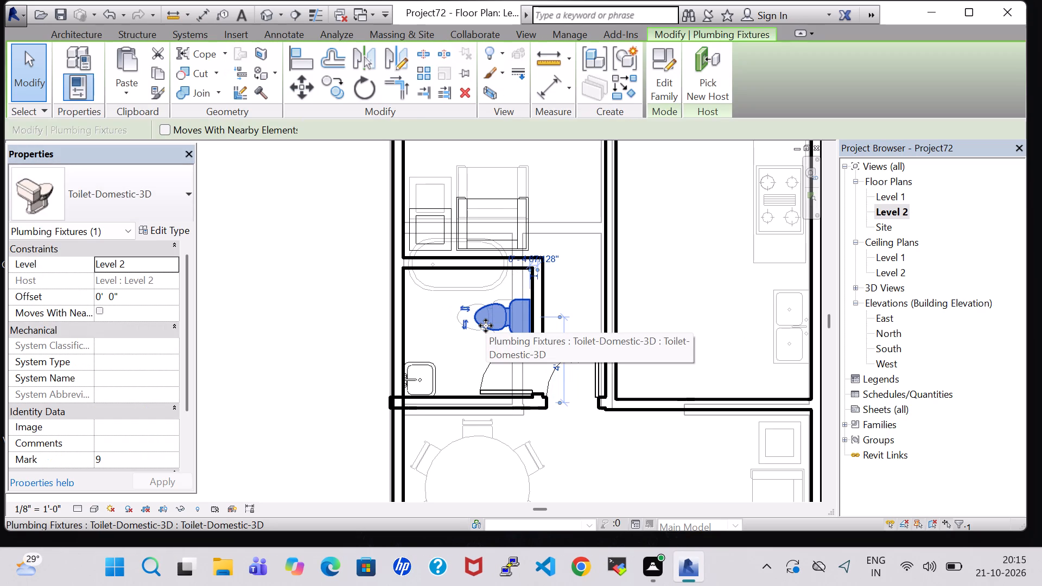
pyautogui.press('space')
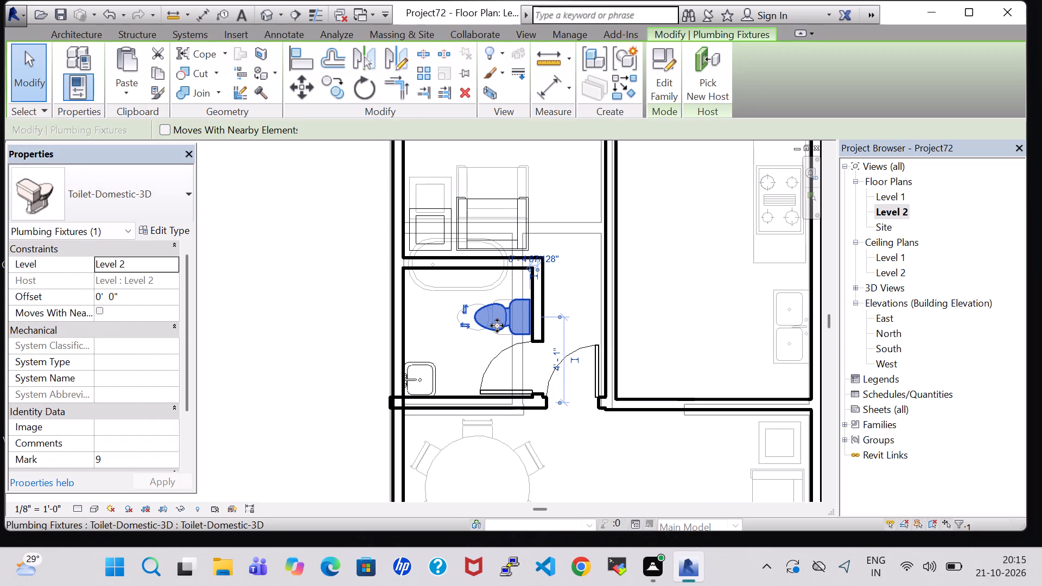
# Place a similar Toilet-Domestic-3D facing east against the bathroom's west wall, just north of the vanity sink.
pyautogui.click(497, 326)
pyautogui.rightClick(497, 326)
pyautogui.click(558, 290)
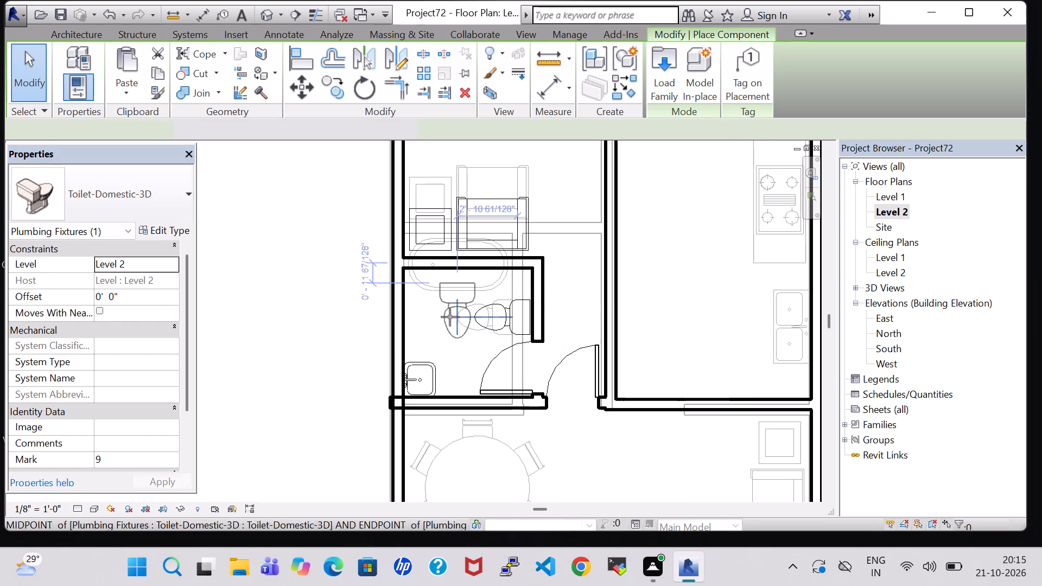
pyautogui.press('space')
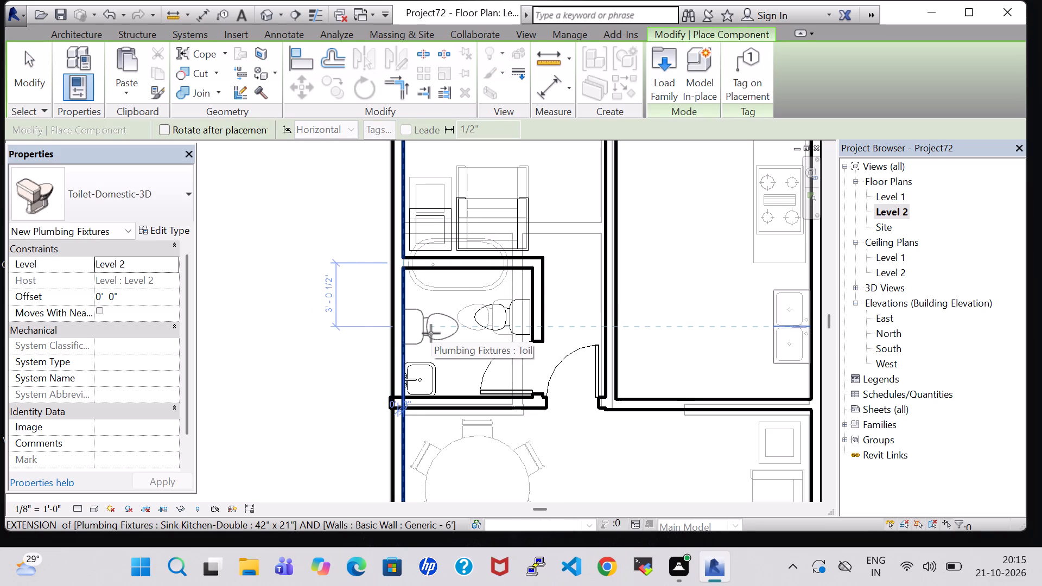
pyautogui.click(431, 333)
pyautogui.press('Escape')
pyautogui.press('Escape')
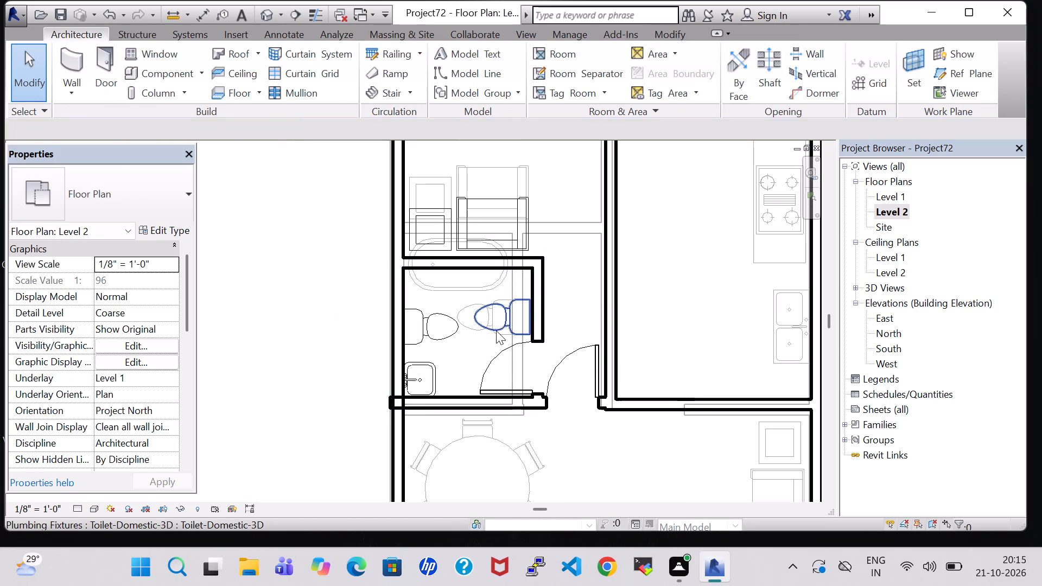
# Delete the original toilet at the bathroom's east wall.
pyautogui.click(496, 330)
pyautogui.press('Delete')
# Nudge the bathroom's vanity sink one increment north.
pyautogui.click(434, 373)
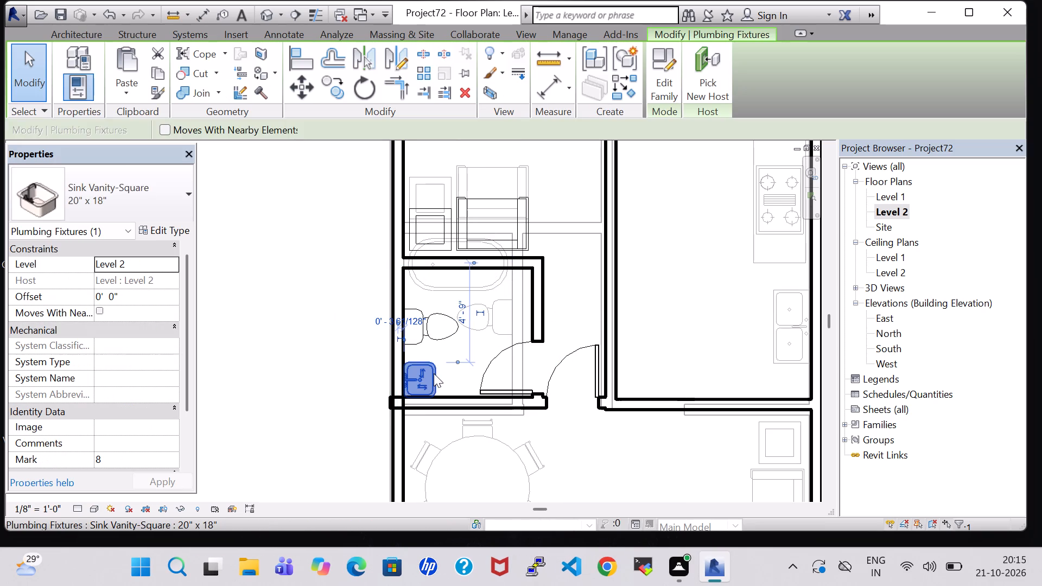
pyautogui.press('Up')
pyautogui.click(573, 308)
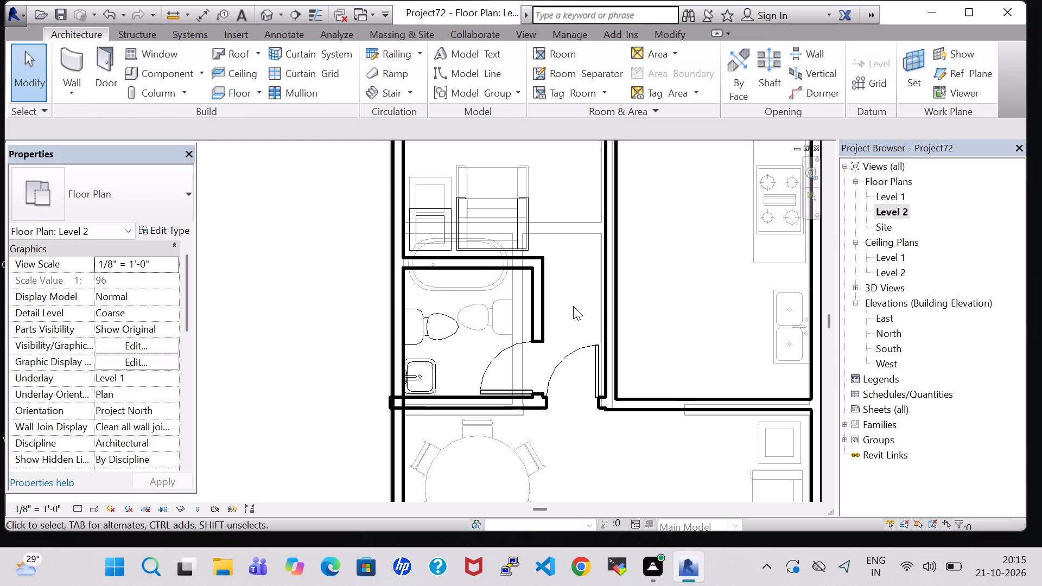
# Place tagged rooms in the furnished west bedroom, the small northeast space and the larger space south of it.
pyautogui.scroll(-3, 573, 306)
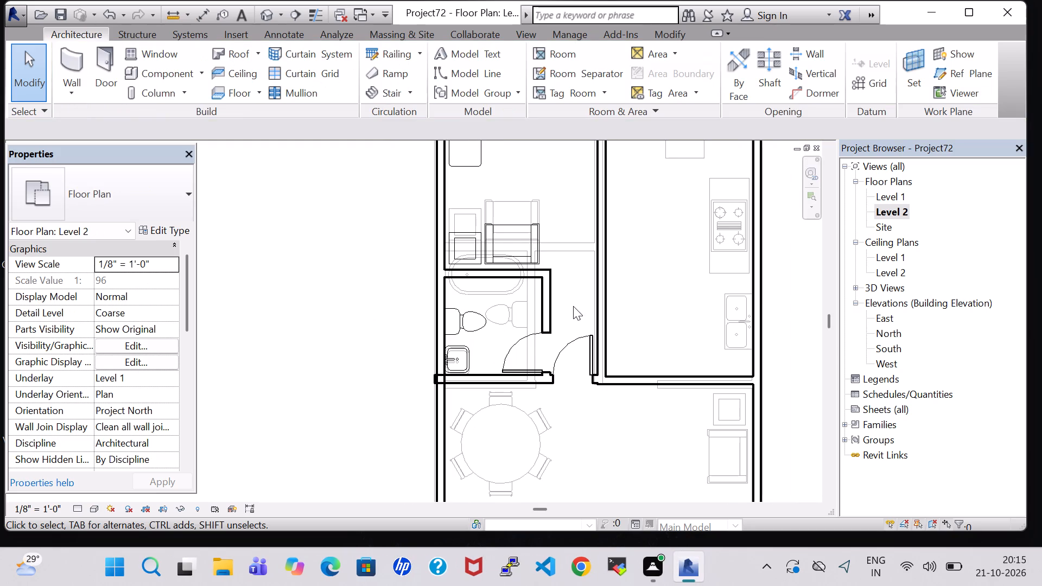
pyautogui.moveTo(573, 306); pyautogui.dragTo(584, 404, button='middle')
pyautogui.scroll(-4, 583, 392)
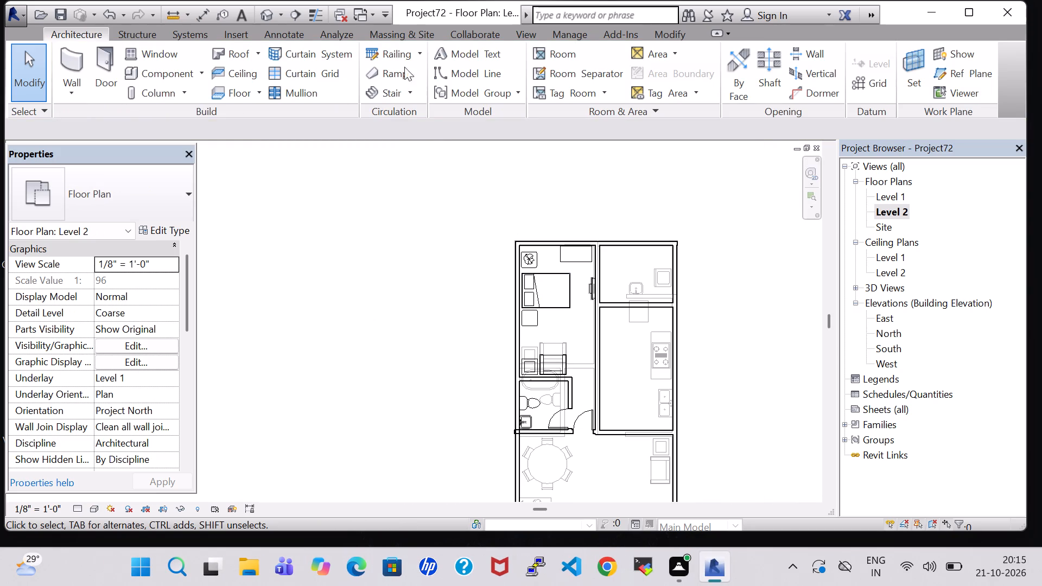
pyautogui.click(557, 54)
pyautogui.click(560, 338)
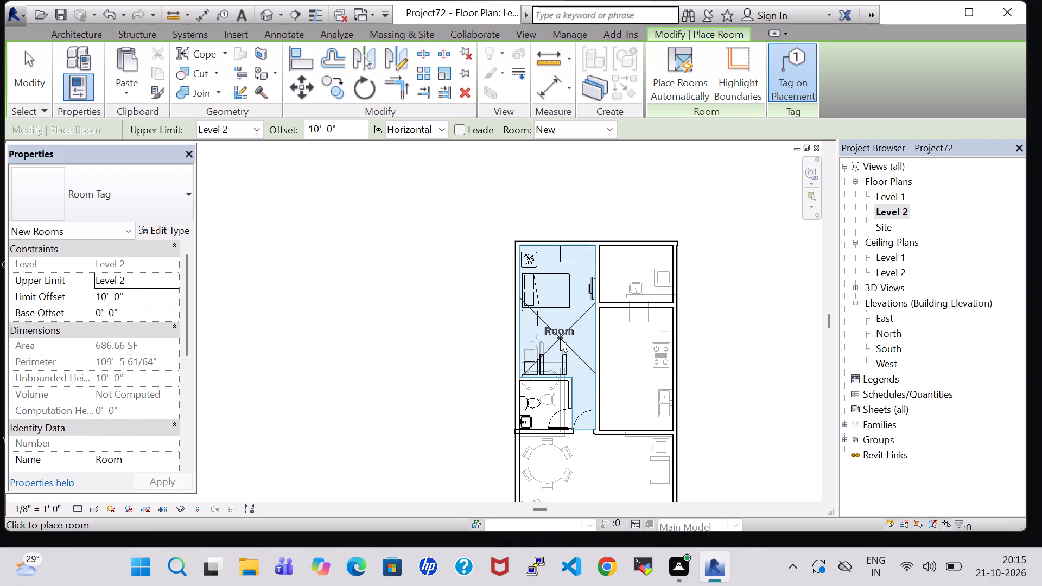
pyautogui.click(637, 277)
pyautogui.click(634, 372)
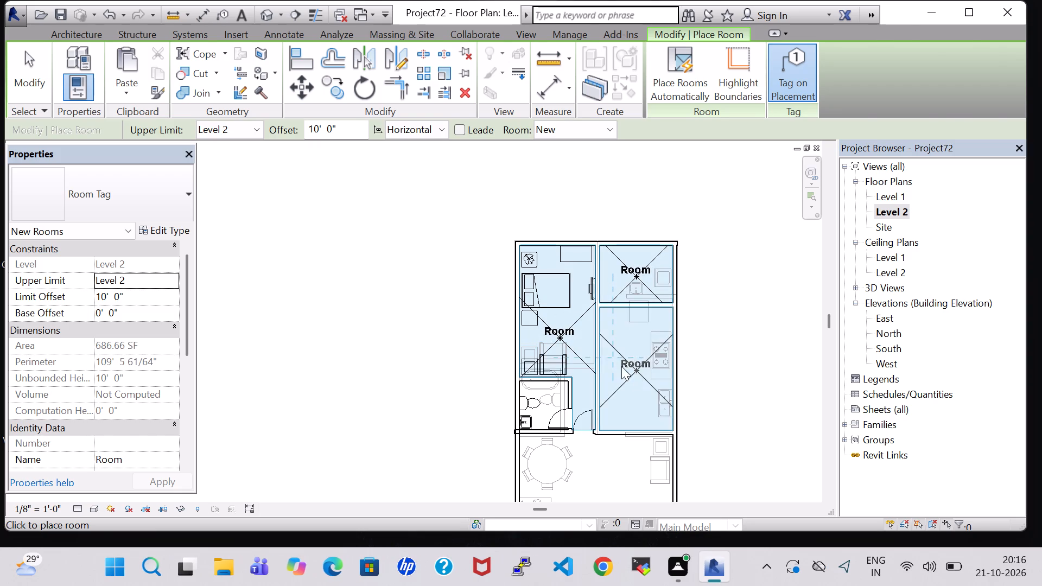
pyautogui.press('Escape')
pyautogui.press('Escape')
# Name the furnished west room BEDROOM, the small northeast room OTS and the room south of it BEDROOM.
pyautogui.doubleClick(569, 333)
pyautogui.press('BackSpace')
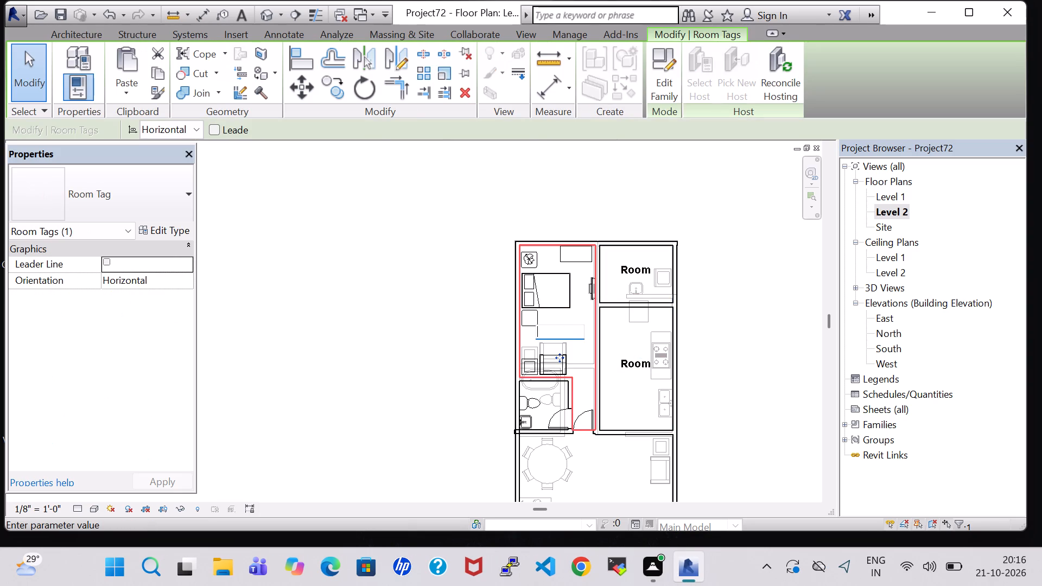
pyautogui.write('BEDROOM')
pyautogui.press('Return')
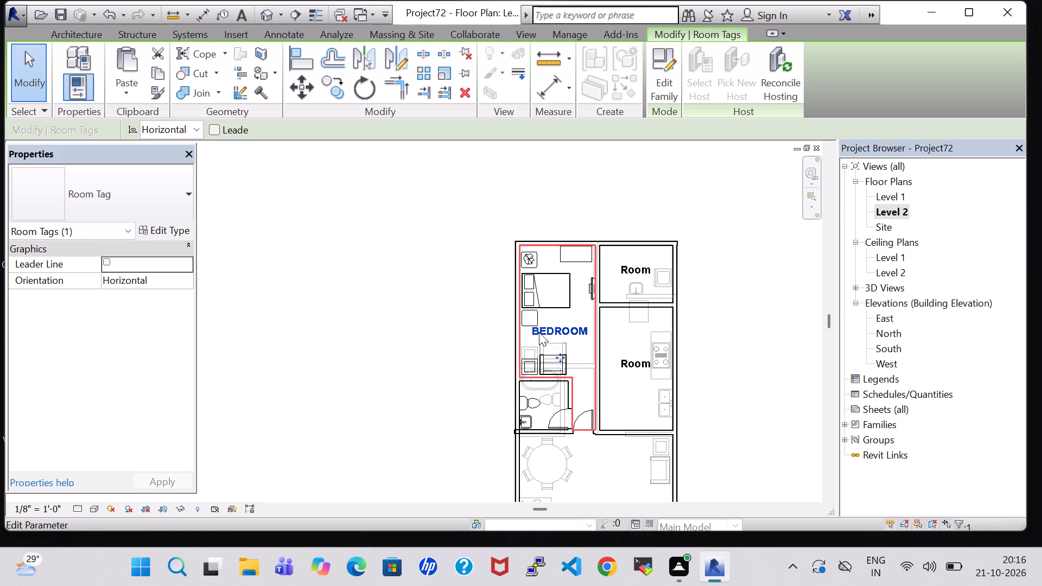
pyautogui.doubleClick(641, 269)
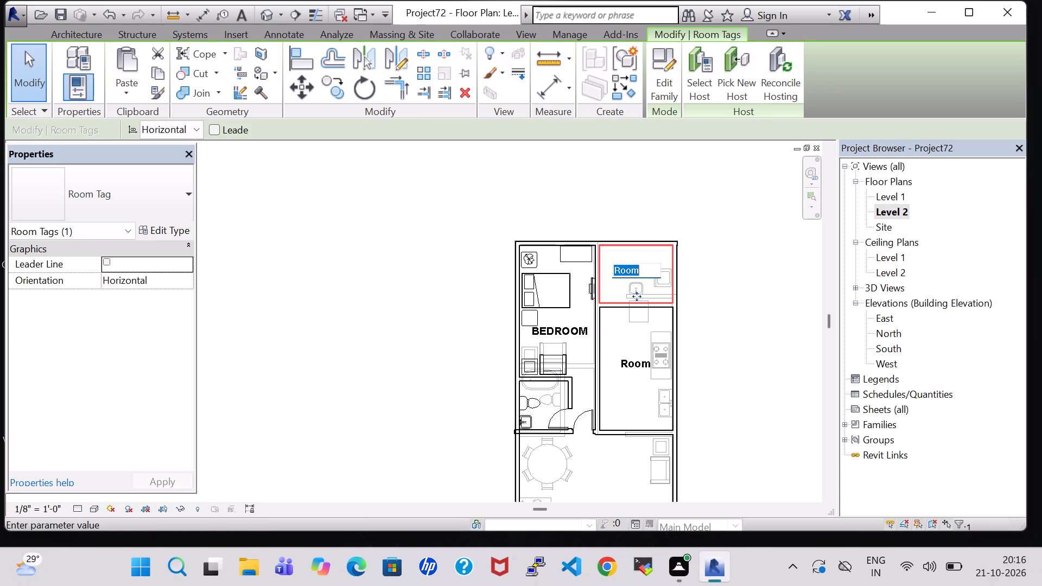
pyautogui.press('BackSpace')
pyautogui.write('OTS')
pyautogui.press('Return')
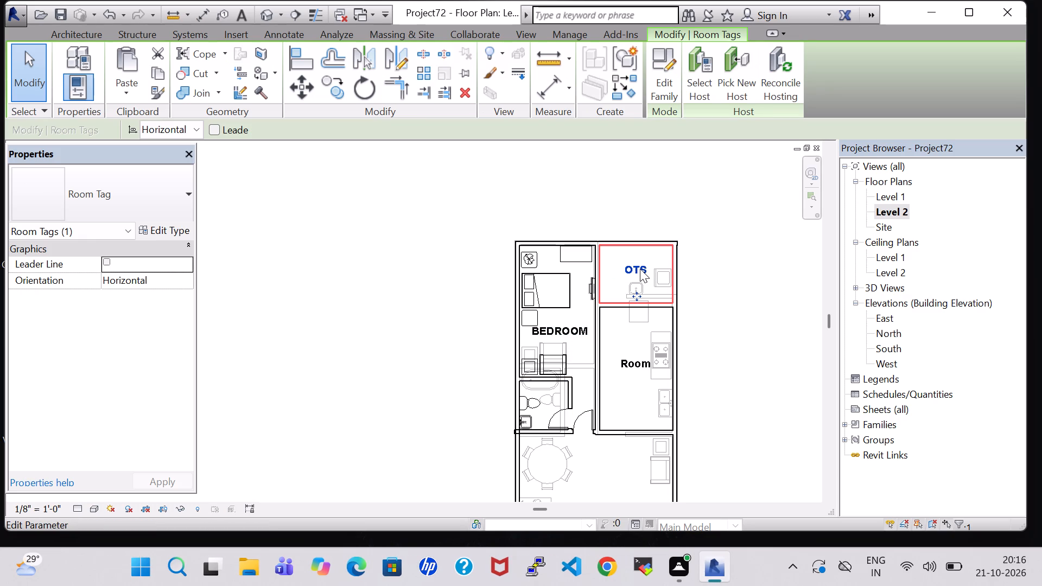
pyautogui.doubleClick(624, 354)
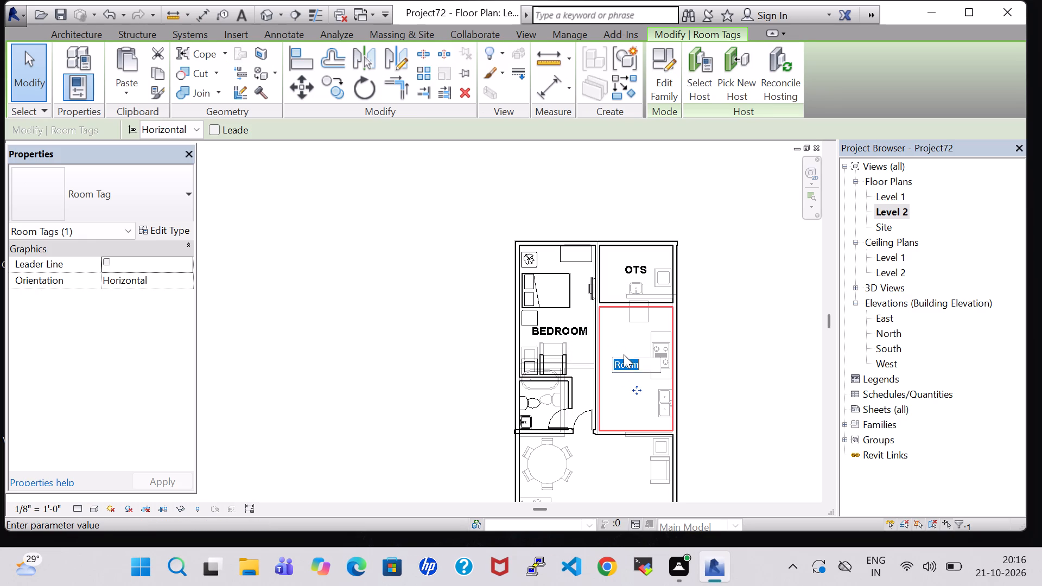
pyautogui.press('BackSpace')
pyautogui.write('BEDROOM')
pyautogui.press('Return')
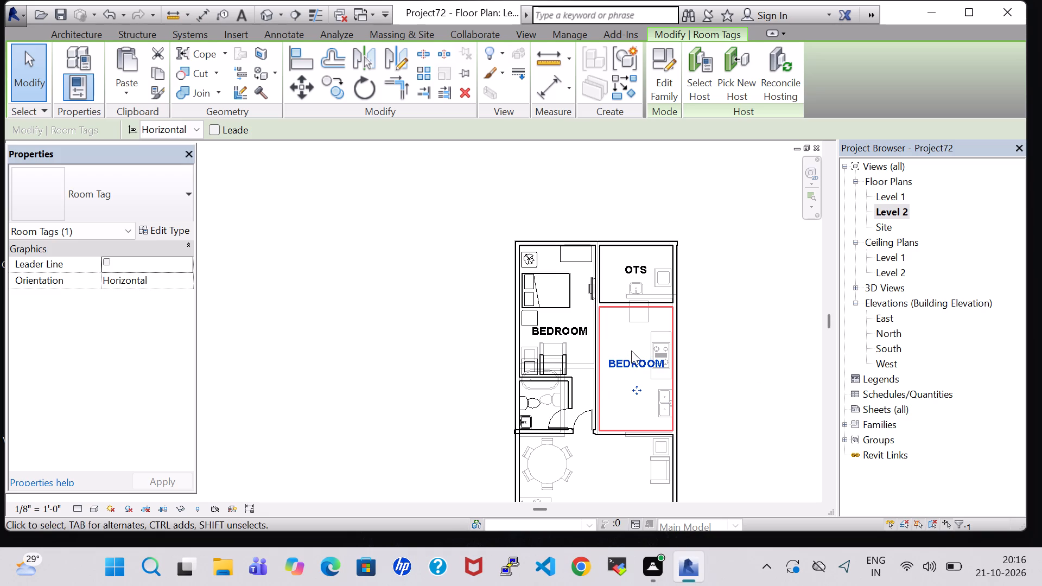
pyautogui.click(723, 346)
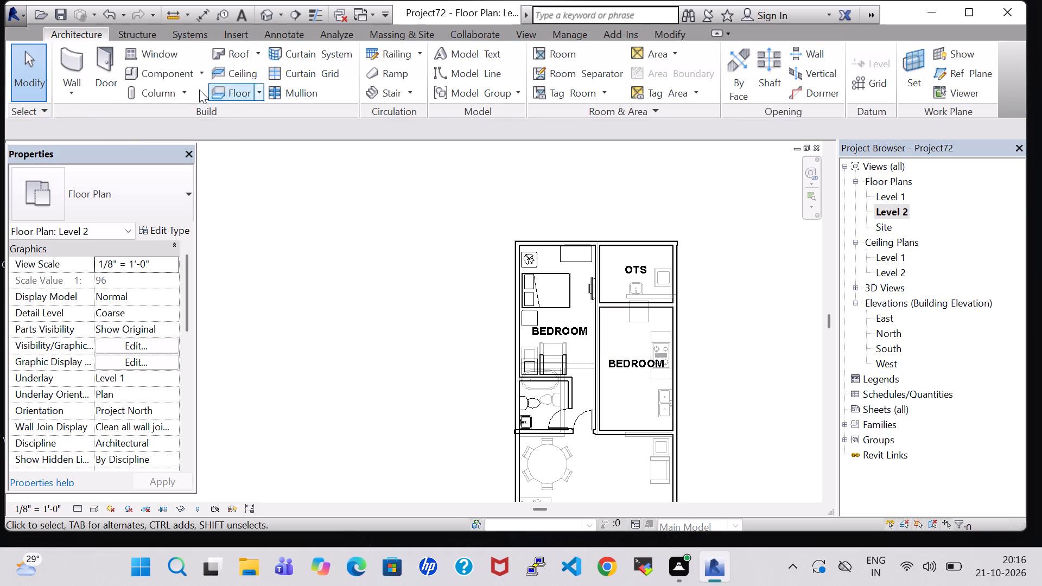
# Place a Single-Flush 34" x 84" door swinging into the east bedroom in its south wall, about 1'-11" from the central partition.
pyautogui.click(99, 69)
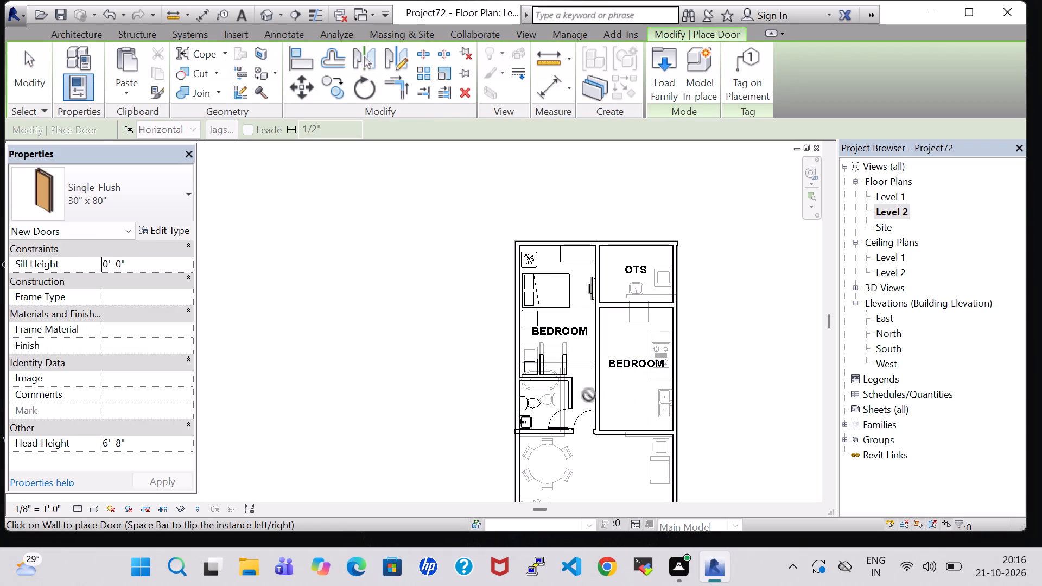
pyautogui.click(167, 213)
pyautogui.click(149, 330)
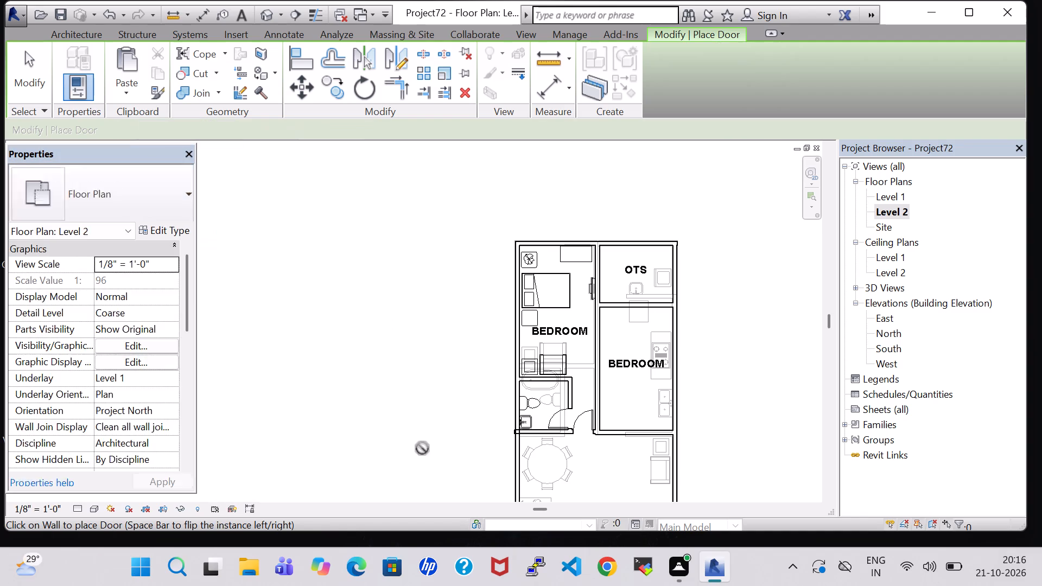
pyautogui.scroll(6, 617, 425)
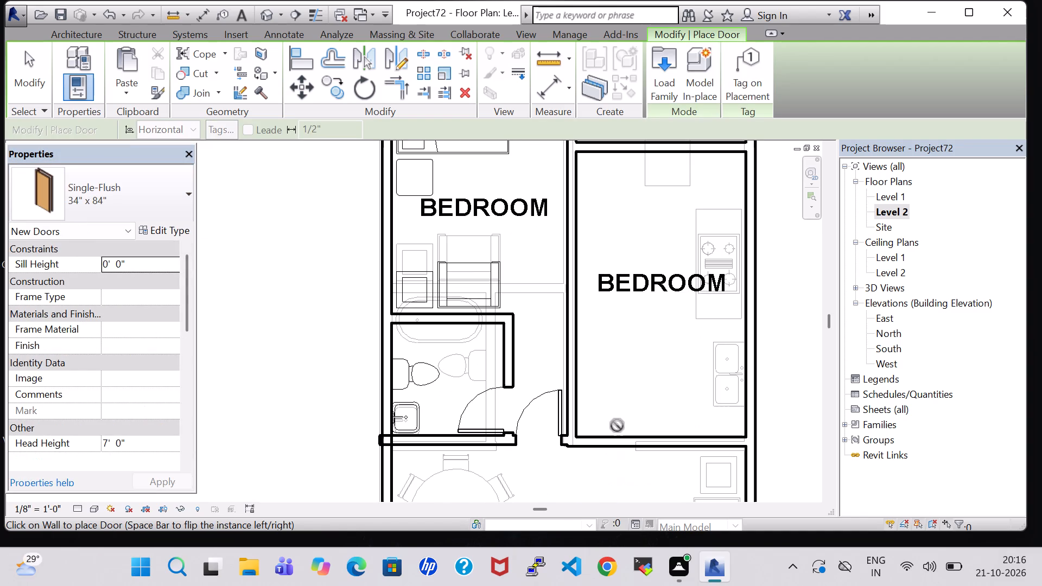
pyautogui.press('space')
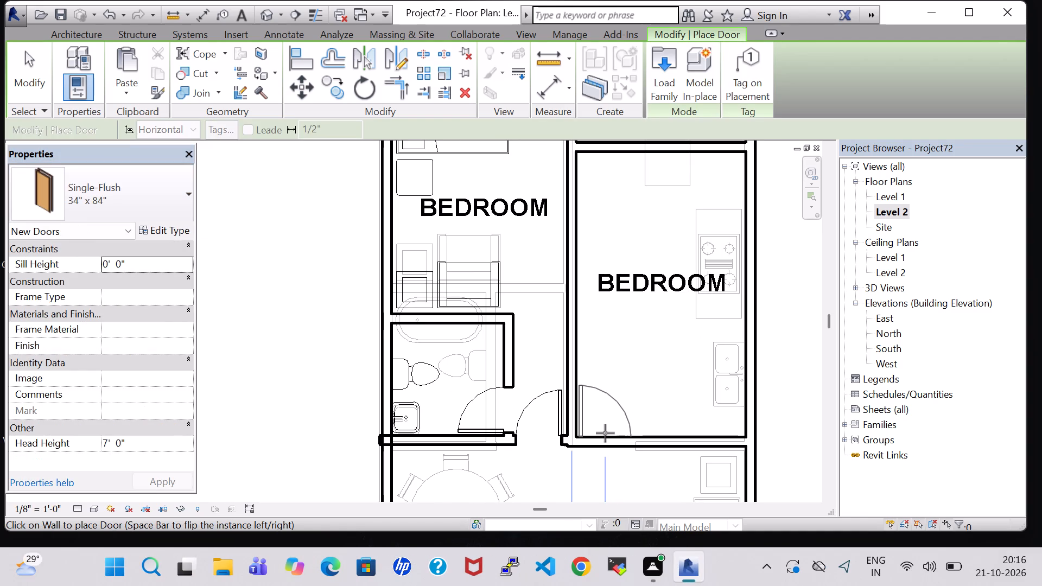
pyautogui.click(607, 434)
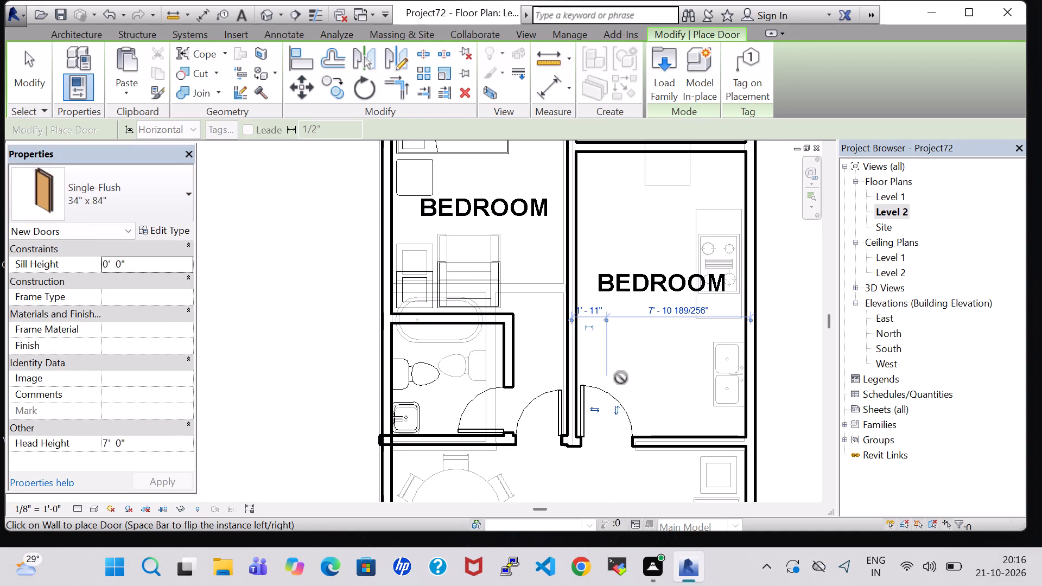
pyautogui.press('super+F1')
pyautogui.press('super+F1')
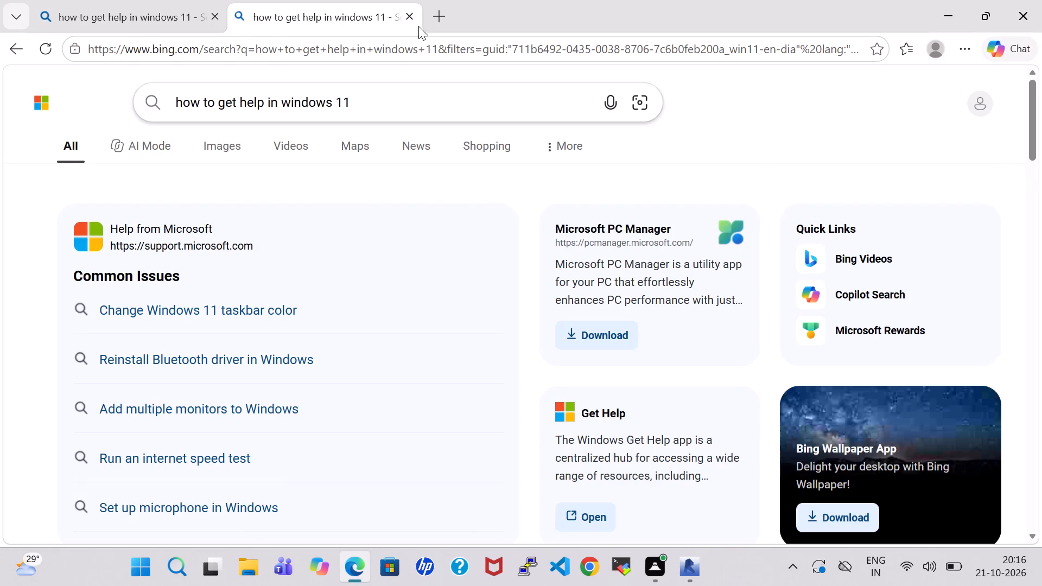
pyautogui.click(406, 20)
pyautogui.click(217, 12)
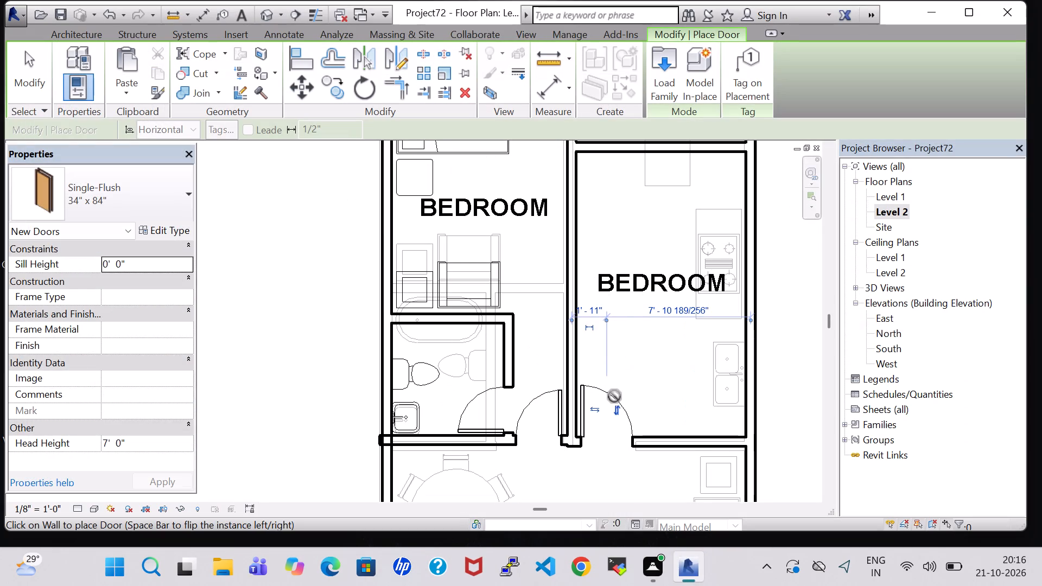
# Change the east bedroom's new door to the Single-Flush 30" x 80" type.
pyautogui.press('Escape')
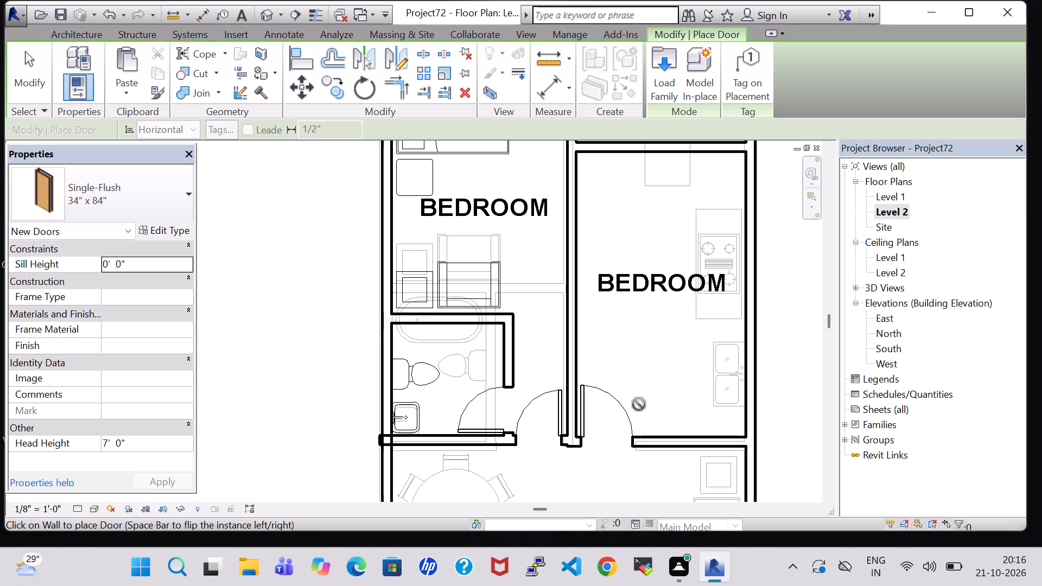
pyautogui.press('Escape')
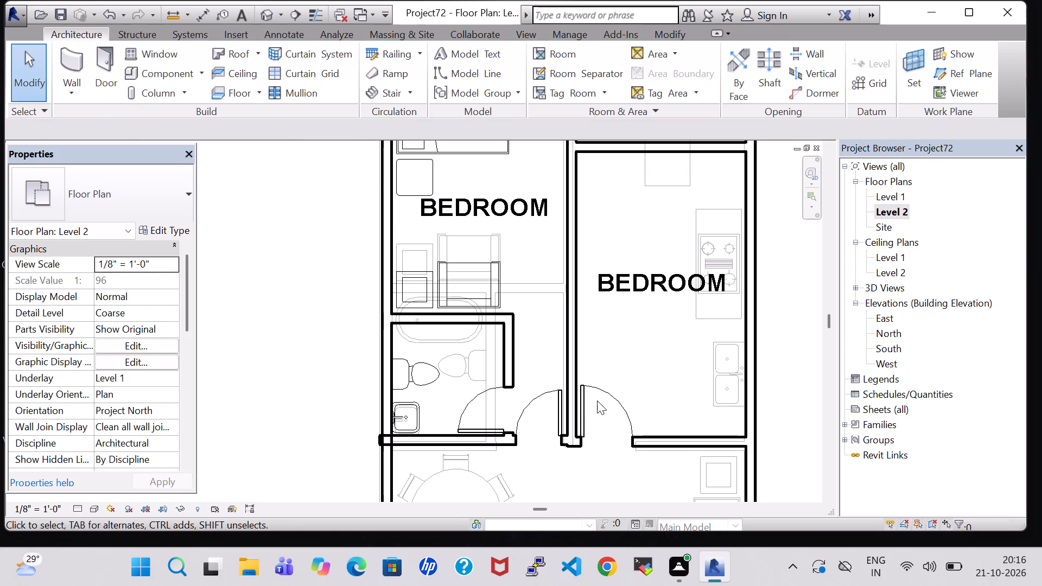
pyautogui.click(603, 399)
pyautogui.click(137, 206)
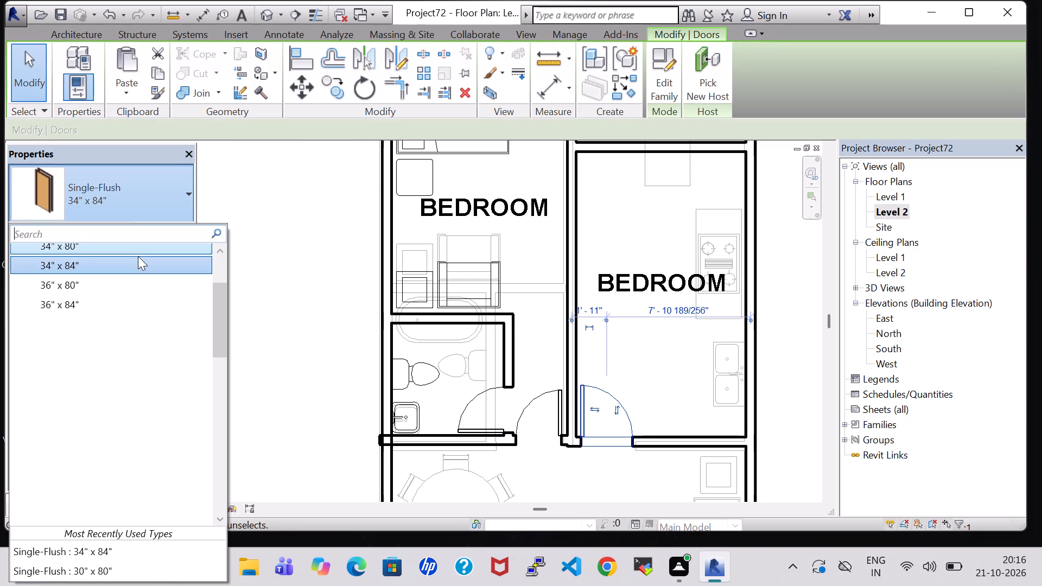
pyautogui.scroll(3, 138, 256)
pyautogui.click(134, 279)
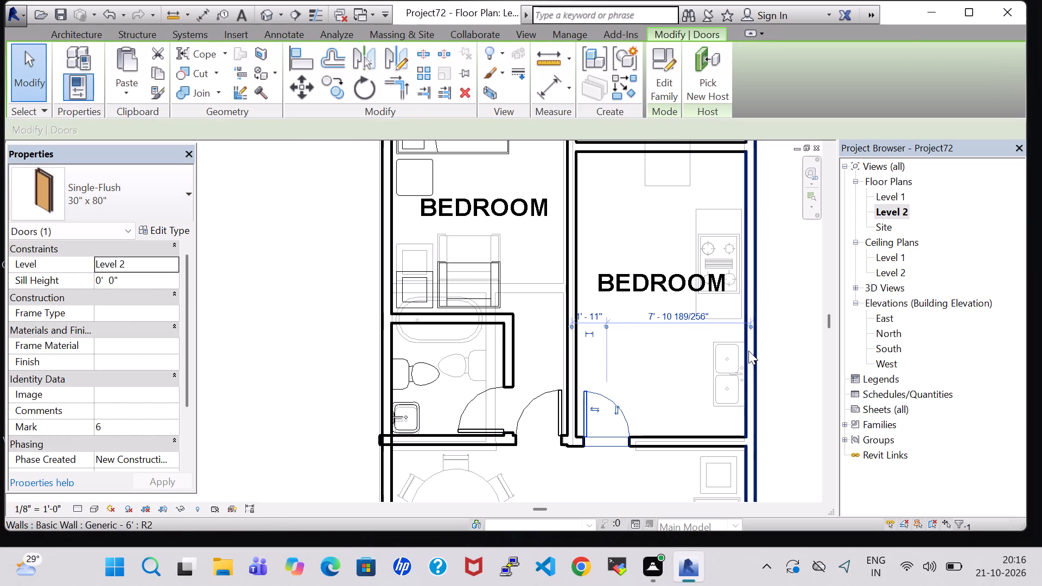
# Place a Single-Flush 34" x 84" door in the wall between OTS and the east bedroom, about 1'-11" from the central partition, swinging into the bedroom.
pyautogui.click(790, 360)
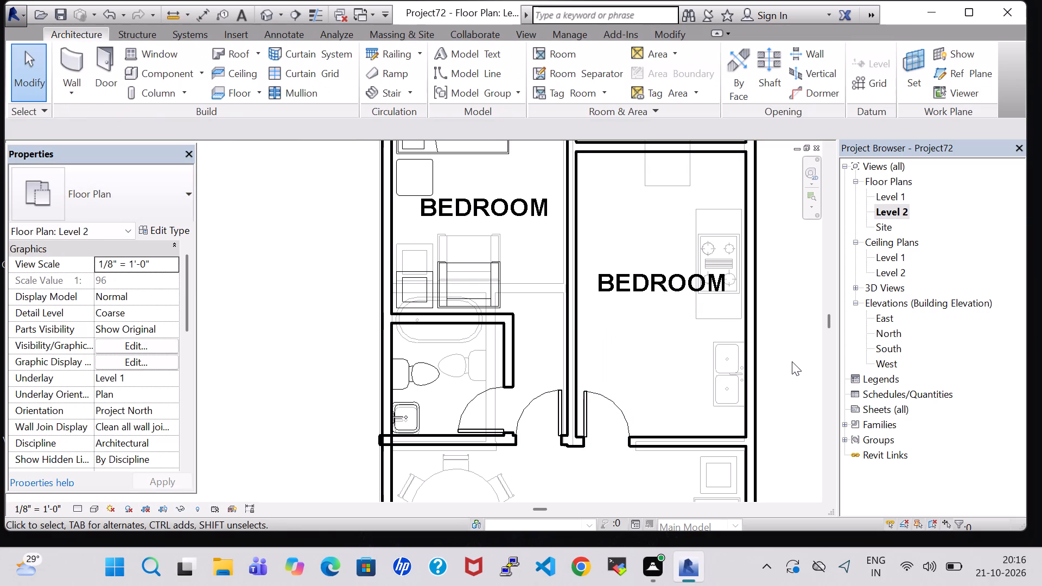
pyautogui.scroll(-1, 792, 361)
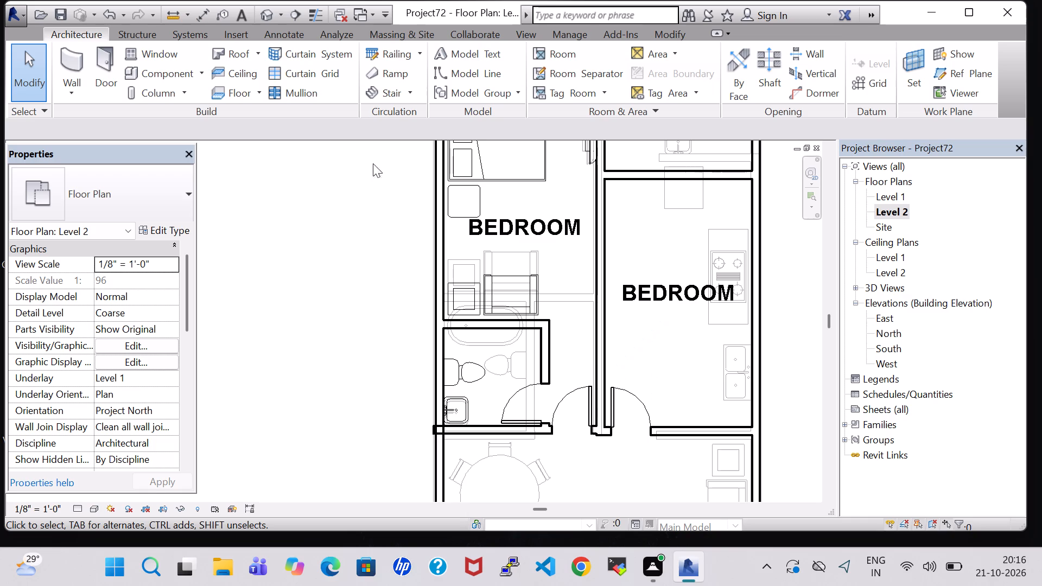
pyautogui.click(105, 55)
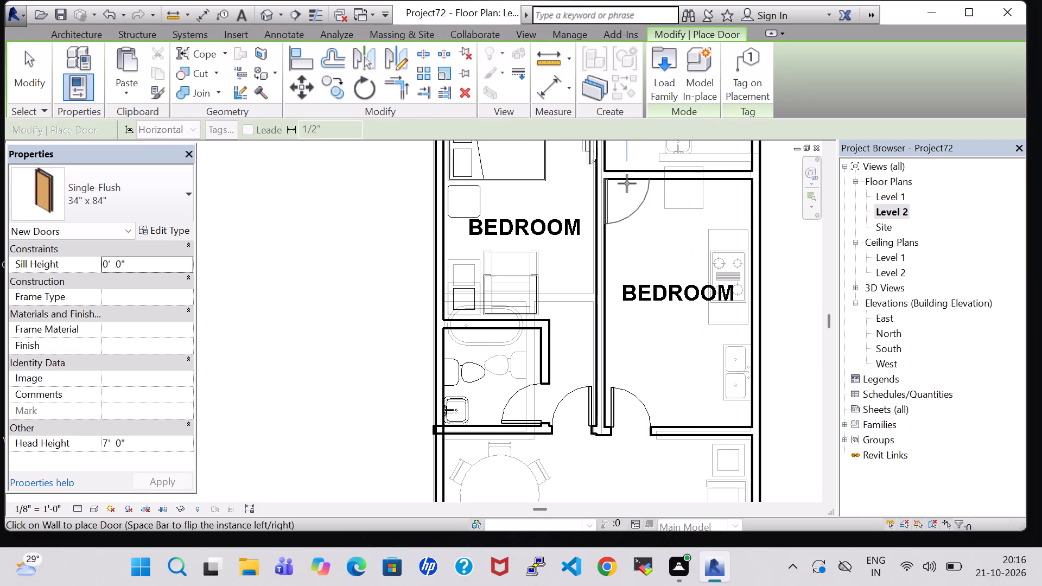
pyautogui.click(631, 183)
pyautogui.scroll(-3, 636, 234)
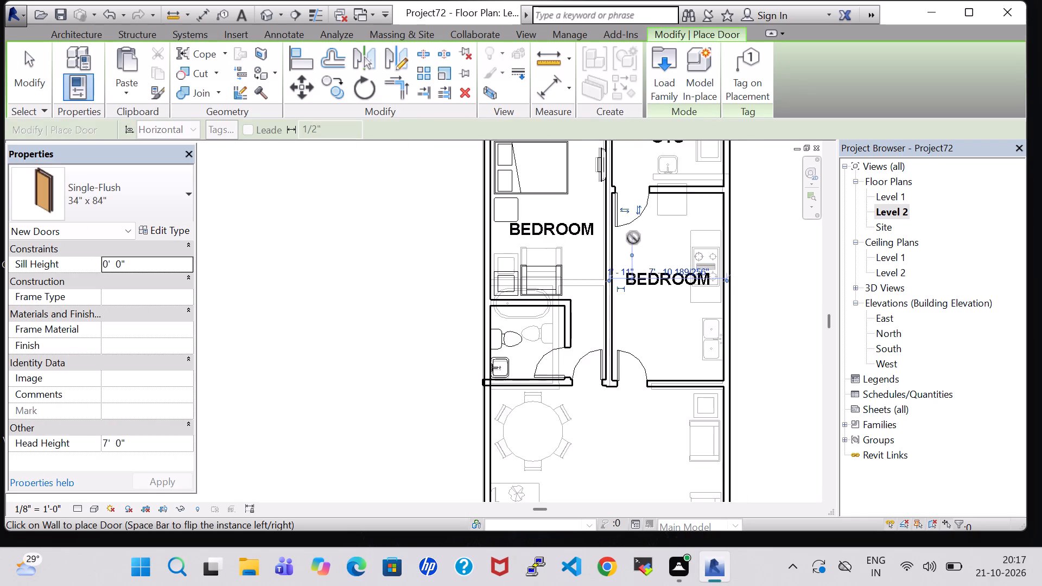
pyautogui.scroll(-1, 633, 238)
pyautogui.press('Escape')
pyautogui.press('Escape')
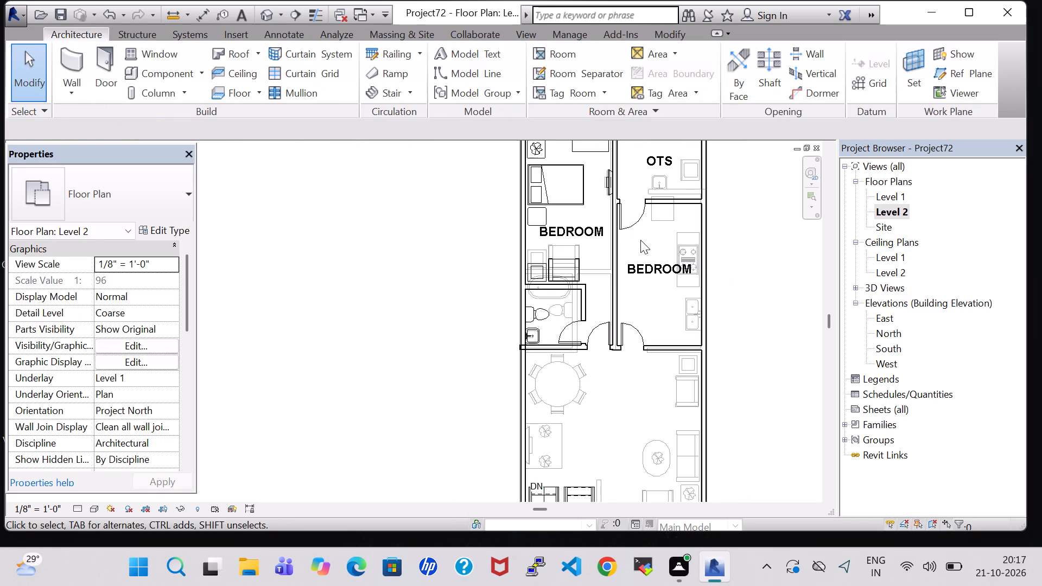
# Create a similar Bed-Box Double 53" x 74" in the east bedroom, rotated so its head is against the east wall.
pyautogui.click(561, 201)
pyautogui.rightClick(561, 201)
pyautogui.click(651, 286)
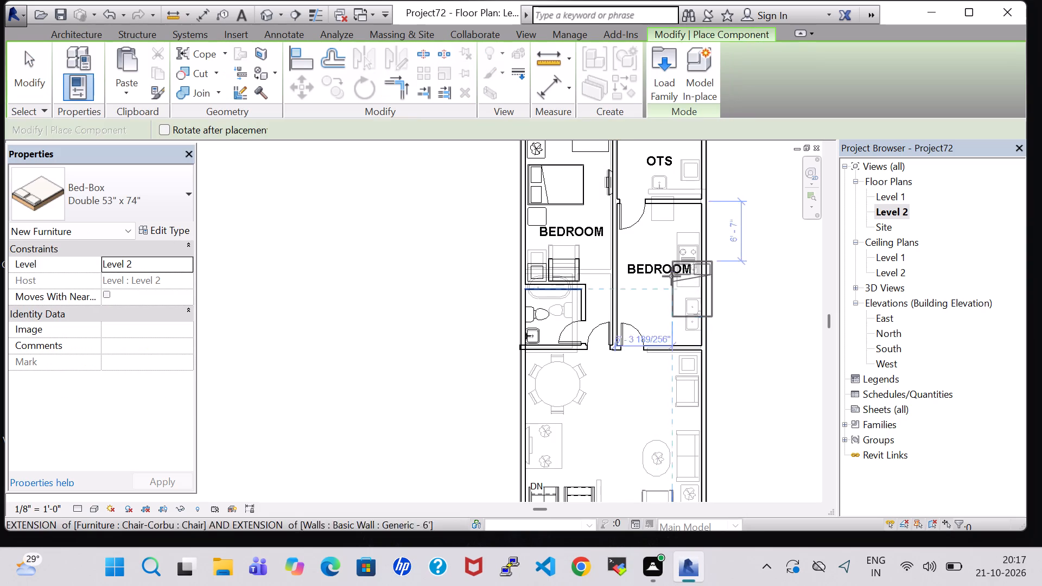
pyautogui.press('space')
pyautogui.press('space')
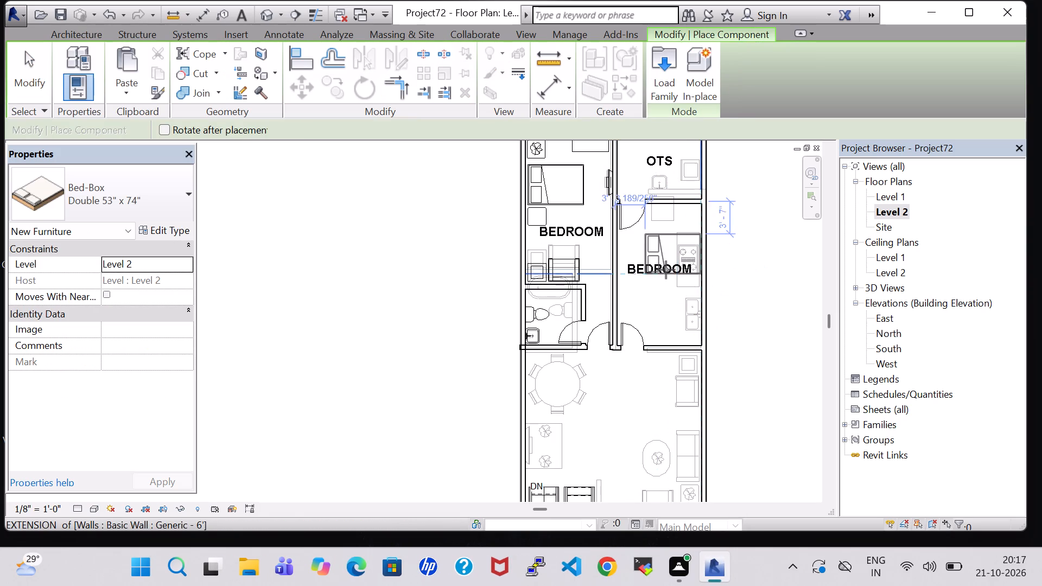
pyautogui.press('space')
pyautogui.press('space')
pyautogui.press('space')
pyautogui.press('space')
pyautogui.scroll(5, 666, 270)
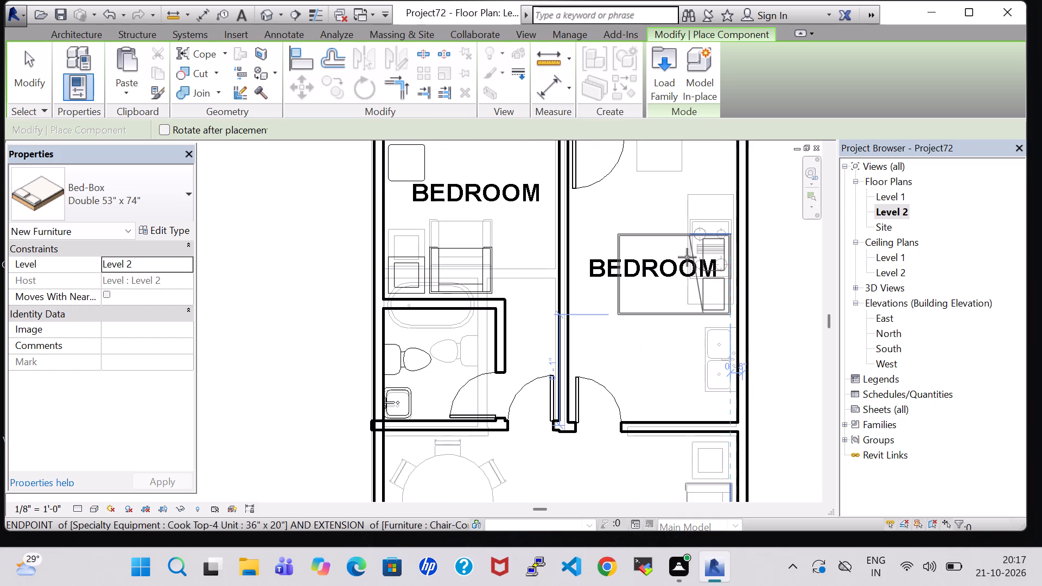
pyautogui.click(687, 257)
pyautogui.press('Escape')
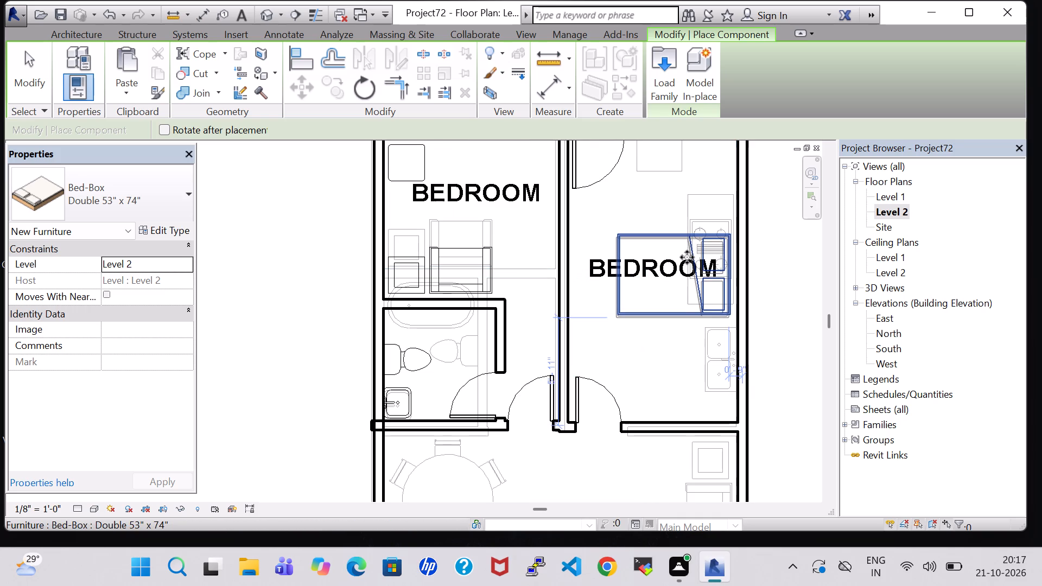
pyautogui.press('Escape')
# Create a similar Table-End 24" x 24" beside the east bedroom's bed, on its north side near the east wall.
pyautogui.scroll(1, 687, 257)
pyautogui.scroll(-6, 679, 256)
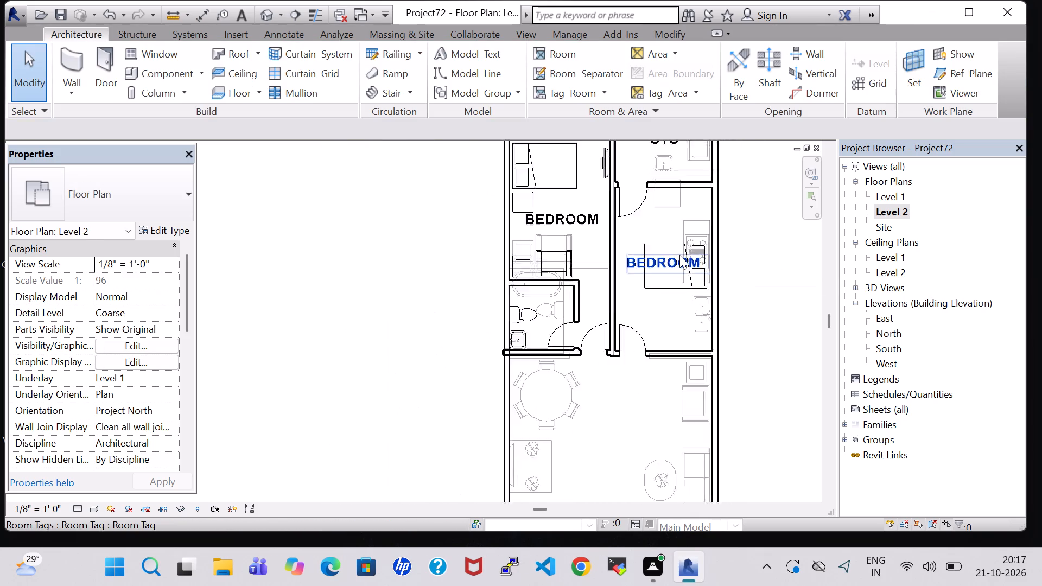
pyautogui.scroll(-1, 679, 255)
pyautogui.click(571, 208)
pyautogui.rightClick(571, 208)
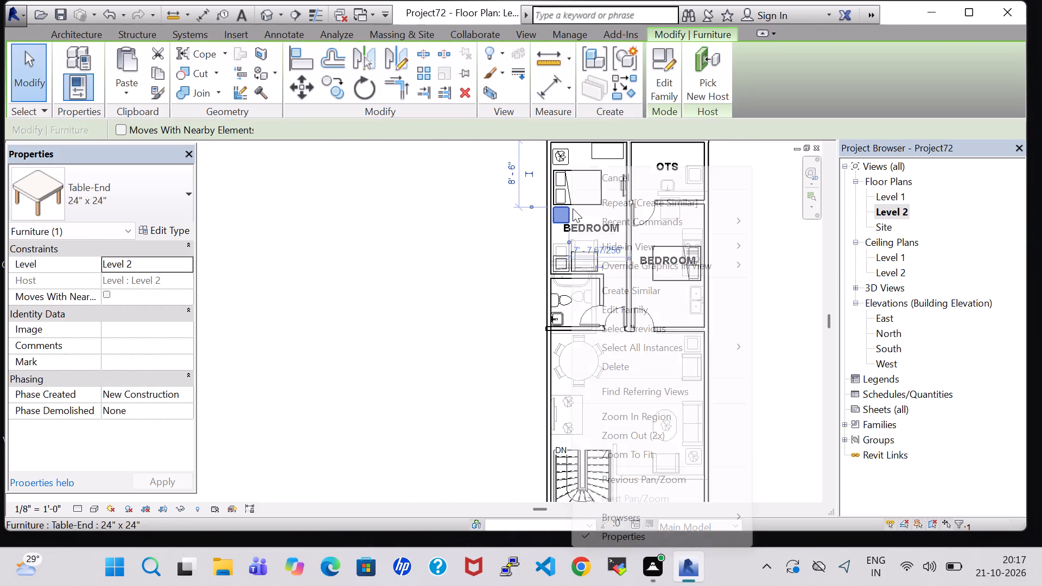
pyautogui.click(667, 288)
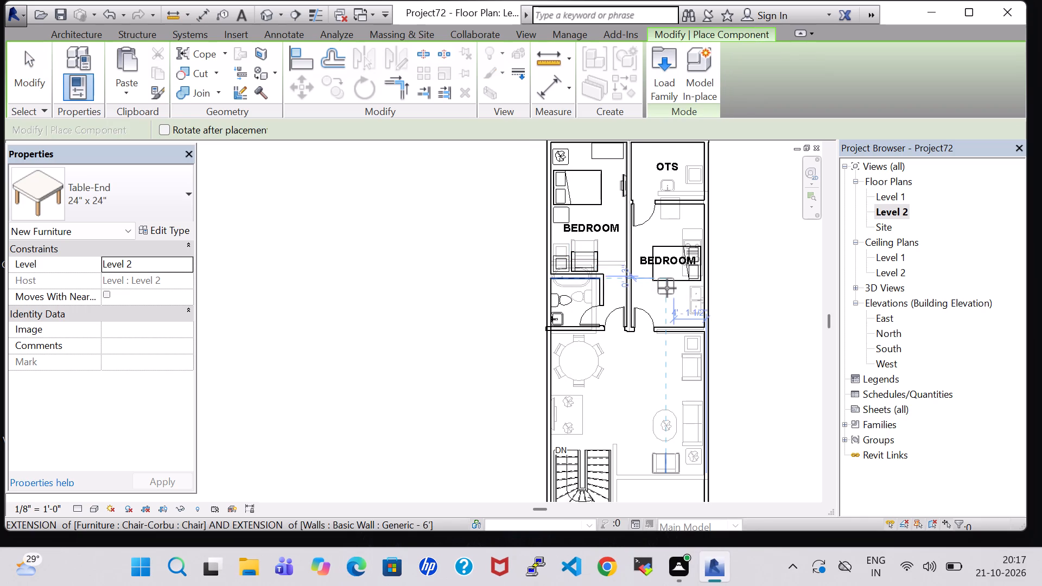
pyautogui.scroll(7, 667, 288)
pyautogui.moveTo(744, 151); pyautogui.dragTo(726, 219, button='middle')
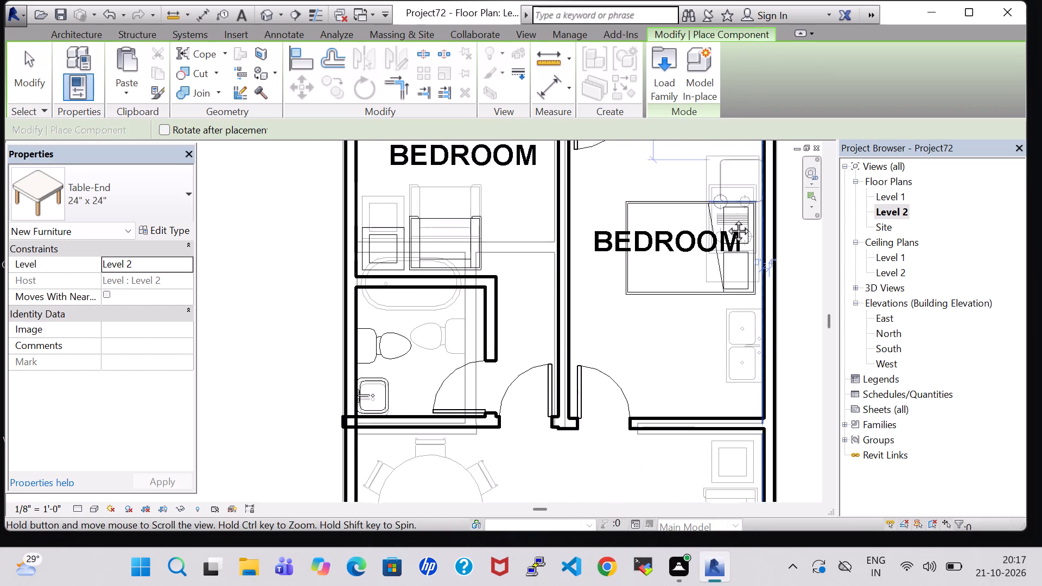
pyautogui.moveTo(726, 219); pyautogui.dragTo(718, 288, button='middle')
pyautogui.scroll(2, 707, 278)
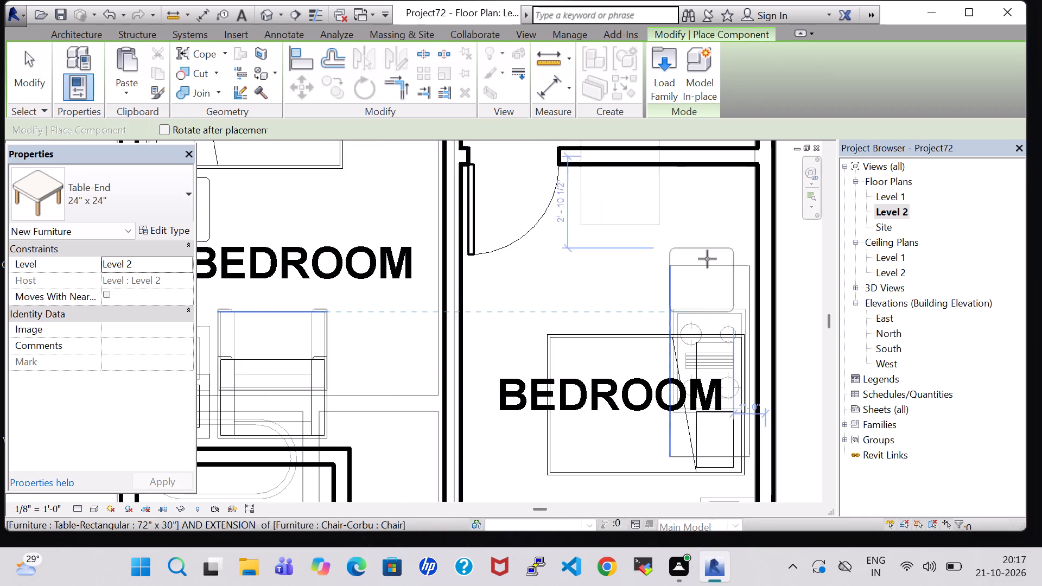
pyautogui.scroll(3, 707, 259)
pyautogui.click(718, 285)
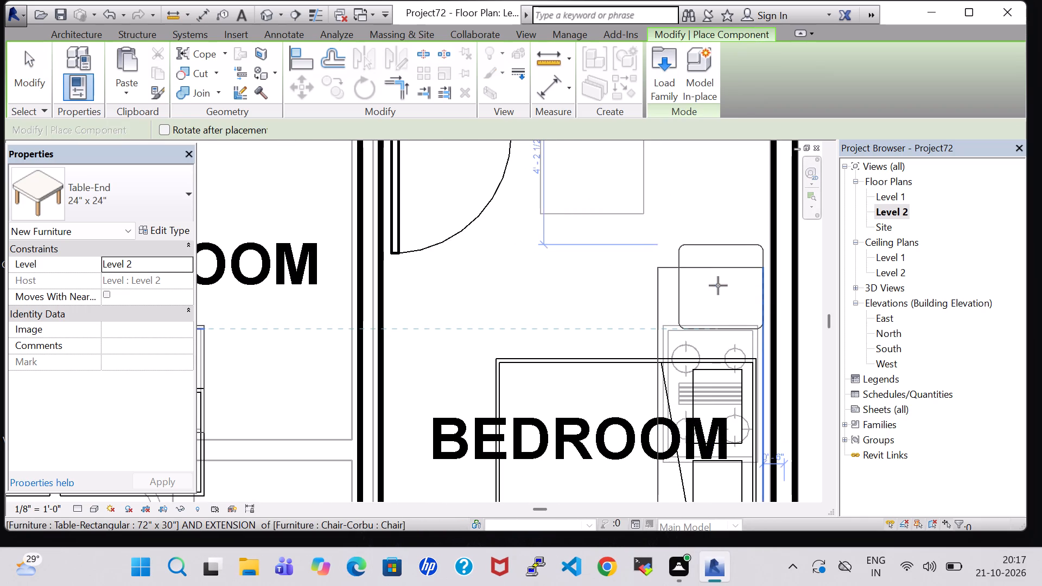
pyautogui.scroll(-4, 716, 285)
pyautogui.press('Escape')
pyautogui.press('Escape')
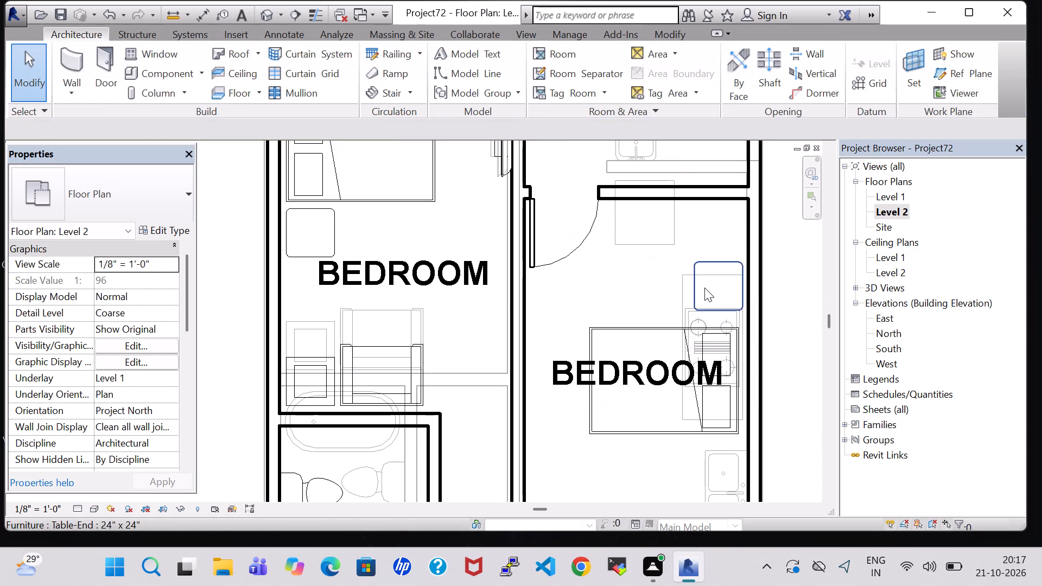
# Create another similar Table-End 24" x 24" on the south side of the east bedroom's bed, near the east wall.
pyautogui.scroll(-4, 633, 291)
pyautogui.moveTo(627, 285); pyautogui.dragTo(626, 333, button='middle')
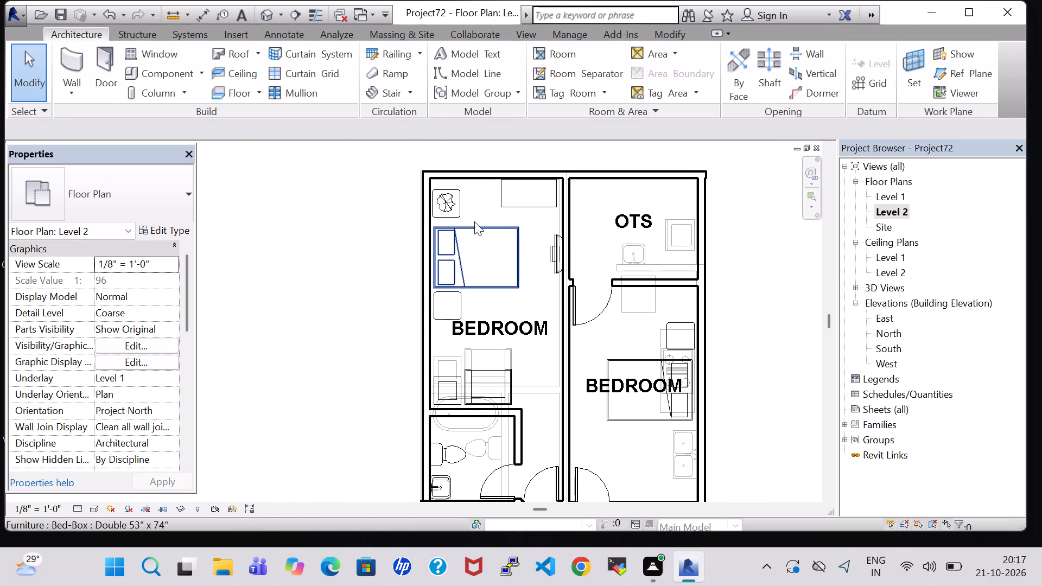
pyautogui.click(463, 216)
pyautogui.rightClick(463, 216)
pyautogui.click(573, 288)
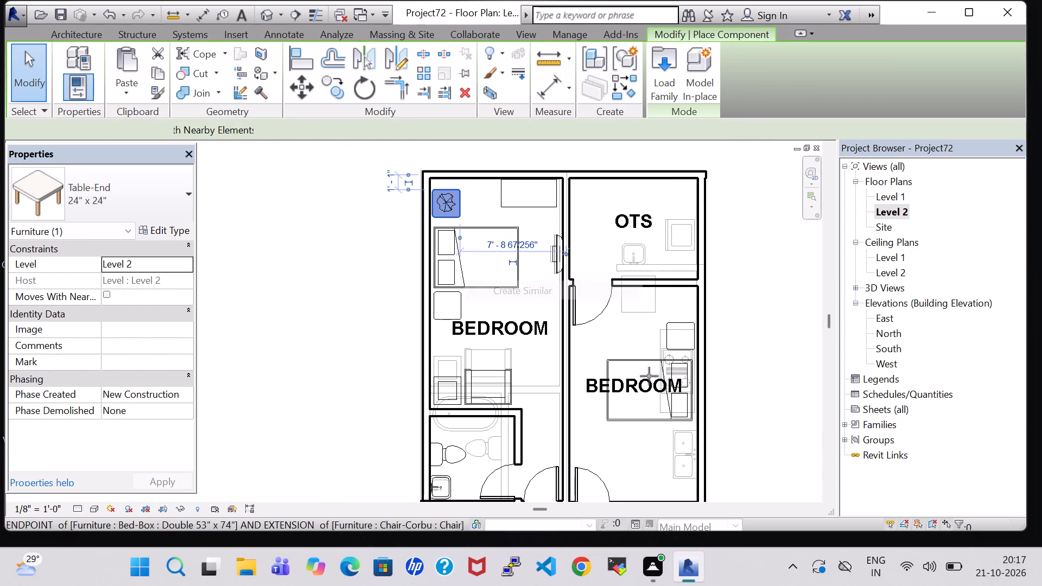
pyautogui.scroll(7, 670, 442)
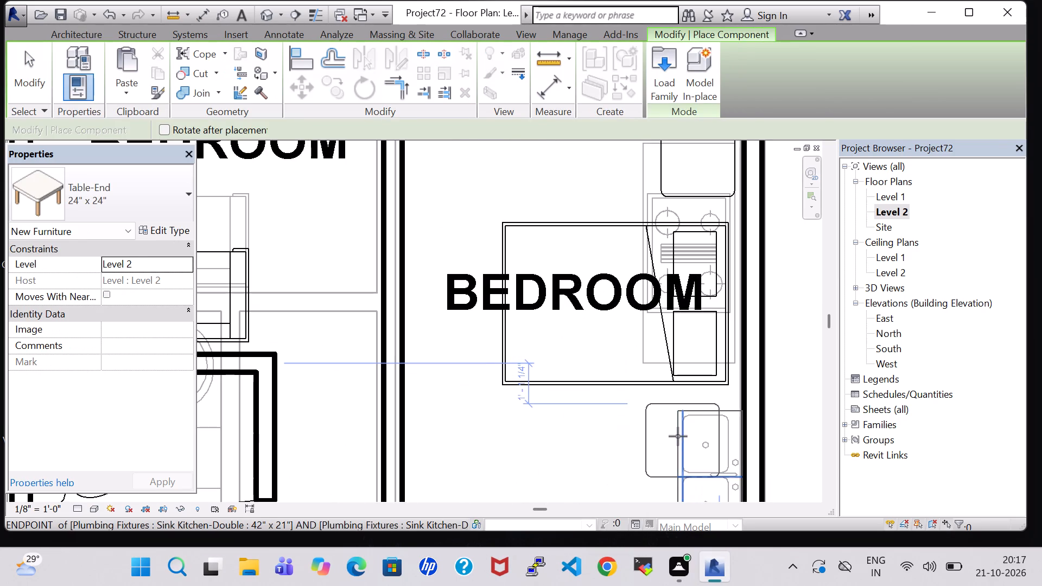
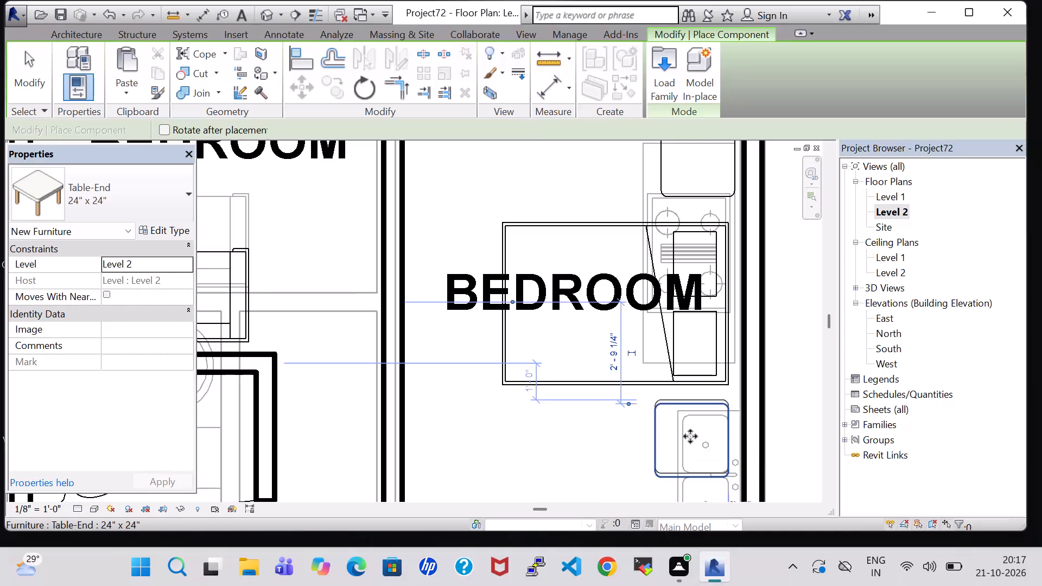
# Create a similar RPC Plant - Tropical Agave 1.5' at the west edge of the end table south of the east bedroom's bed.
pyautogui.press('Escape')
pyautogui.press('Escape')
pyautogui.scroll(-7, 614, 421)
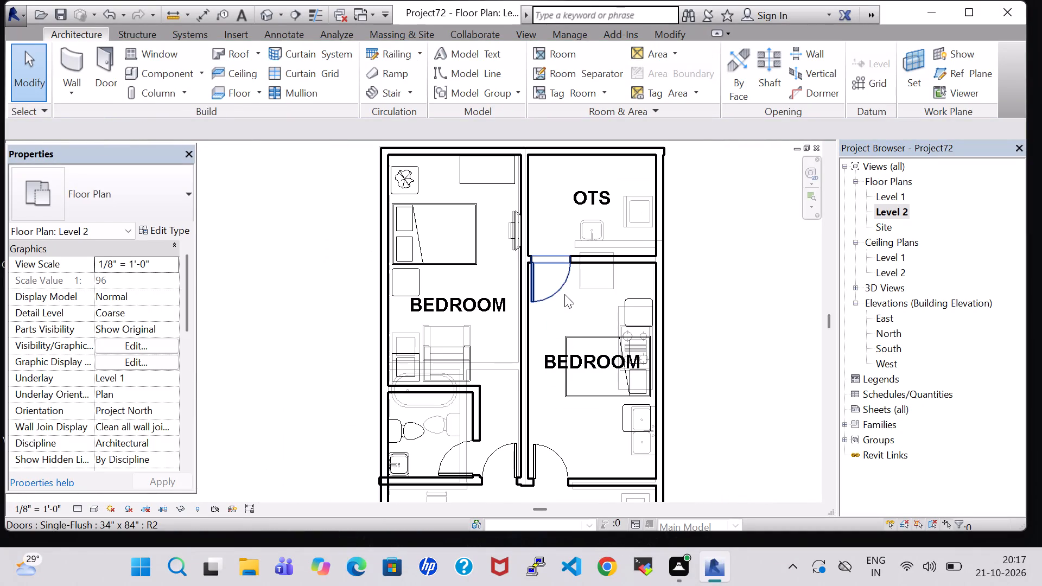
pyautogui.click(401, 183)
pyautogui.rightClick(420, 183)
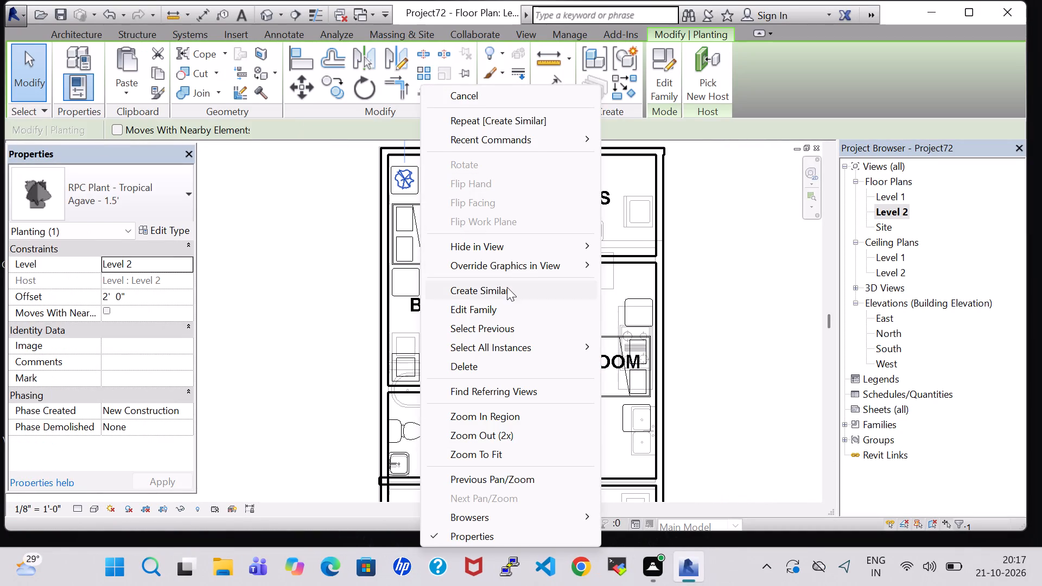
pyautogui.click(507, 287)
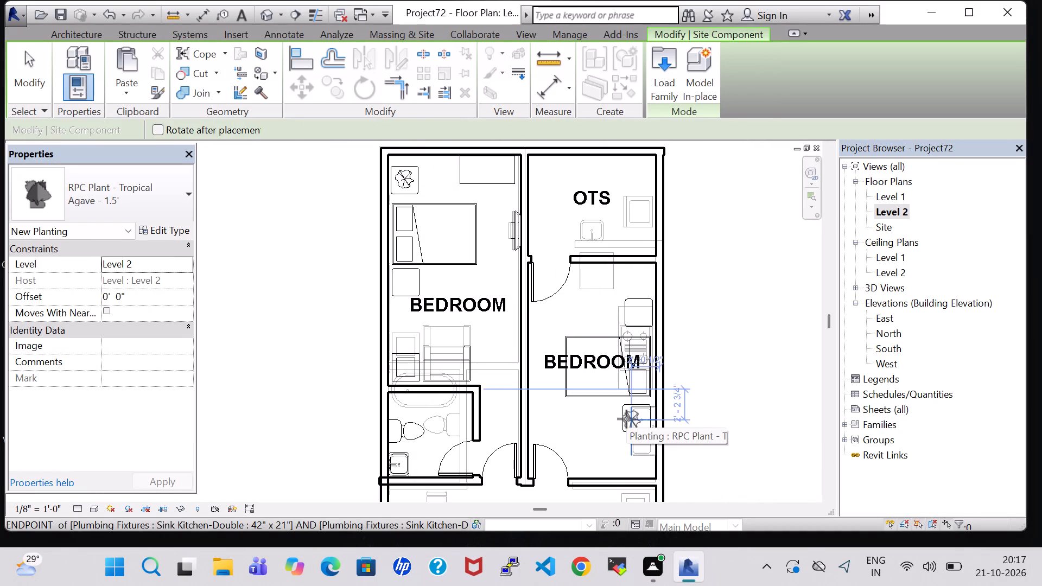
pyautogui.scroll(8, 620, 419)
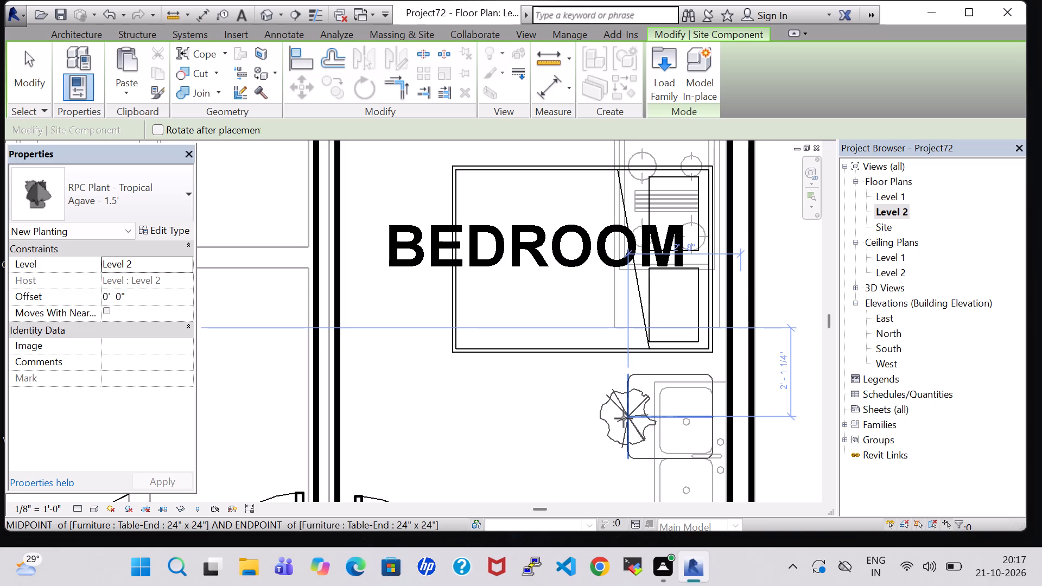
pyautogui.click(624, 418)
pyautogui.press('Escape')
pyautogui.press('Escape')
# Set the new plant's offset above Level 2 to 2' 0".
pyautogui.click(603, 417)
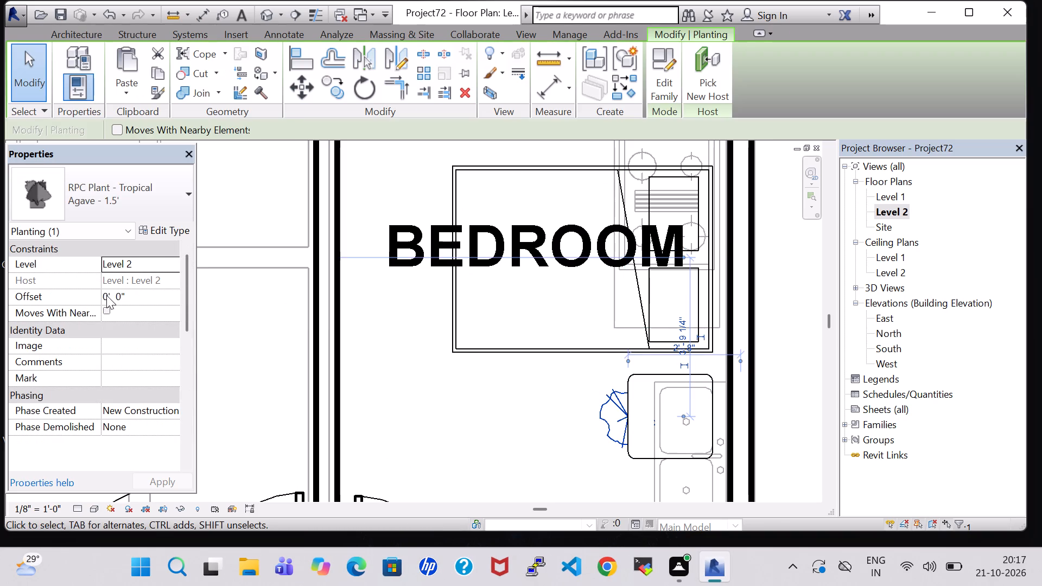
pyautogui.doubleClick(106, 295)
pyautogui.press('BackSpace')
pyautogui.press('2')
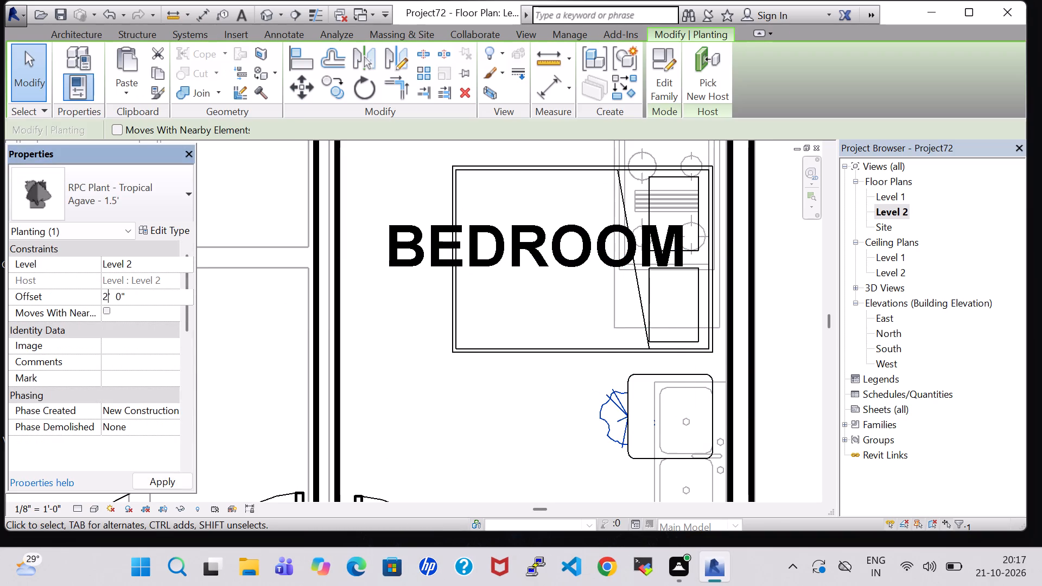
pyautogui.click(161, 480)
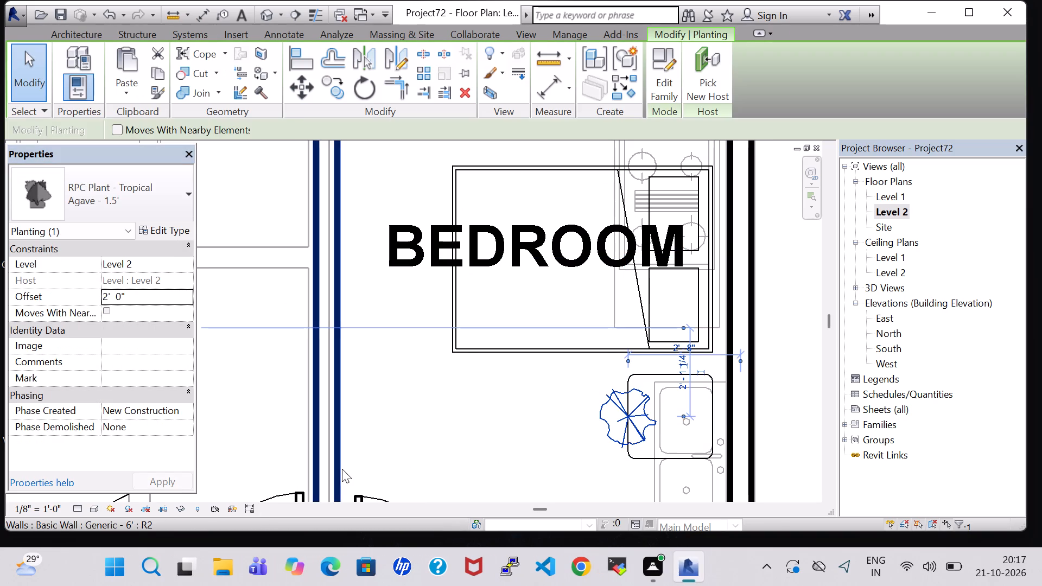
# Nudge the plant east until it sits centred on the end table south of the east bedroom's bed.
pyautogui.press('Right')
pyautogui.press('Right')
pyautogui.press('Right')
pyautogui.press('Right')
pyautogui.press('Right')
pyautogui.press('Right')
pyautogui.press('Right')
pyautogui.press('Right')
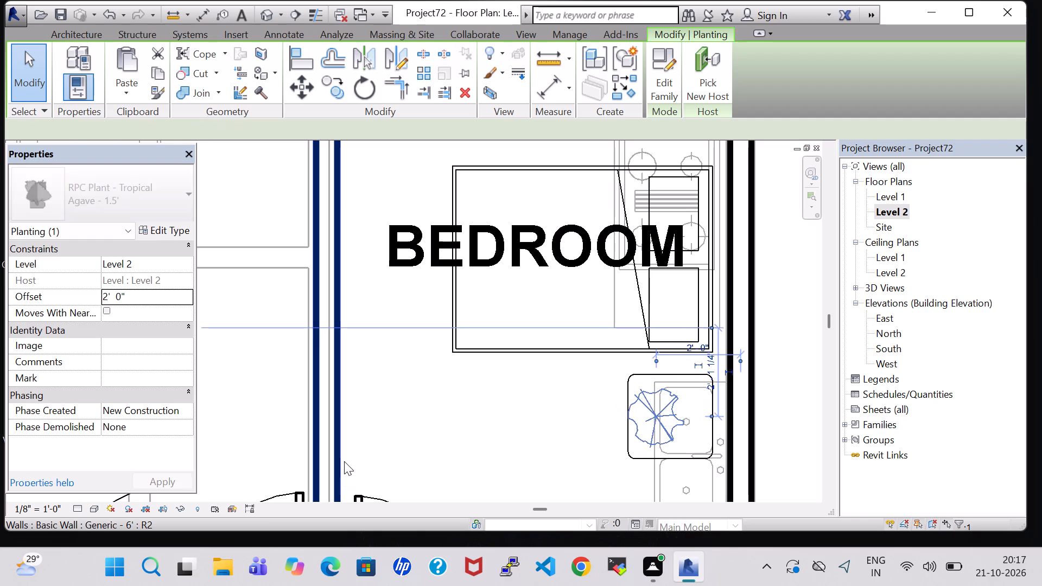
pyautogui.press('Right')
pyautogui.press('Right')
pyautogui.press('Right')
pyautogui.press('Right')
pyautogui.press('Right')
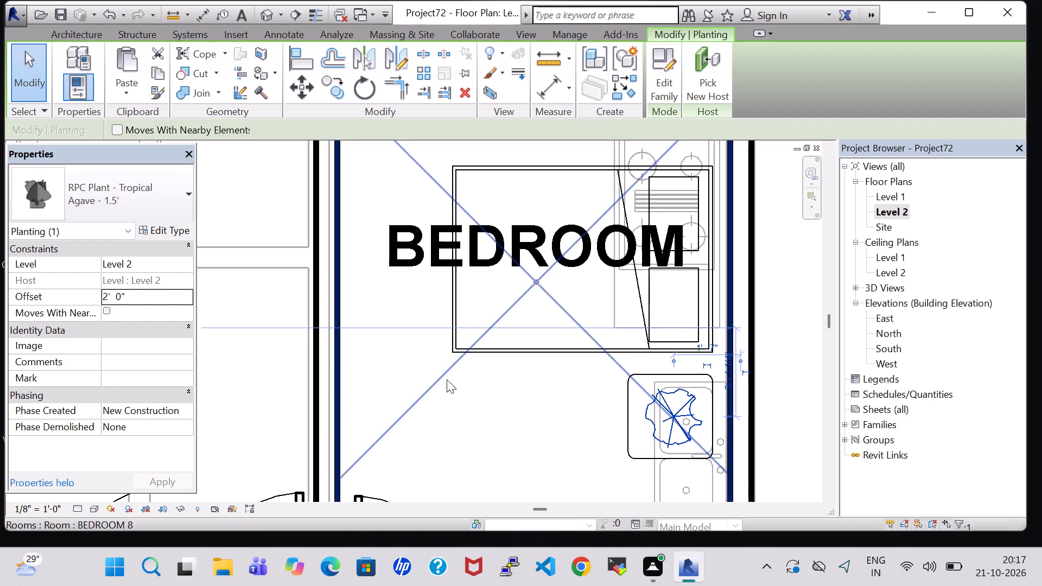
pyautogui.click(538, 403)
# Delete the Table-End 24" x 24" on the north side of the east bedroom's bed.
pyautogui.scroll(-4, 538, 403)
pyautogui.moveTo(702, 253); pyautogui.dragTo(720, 397, button='middle')
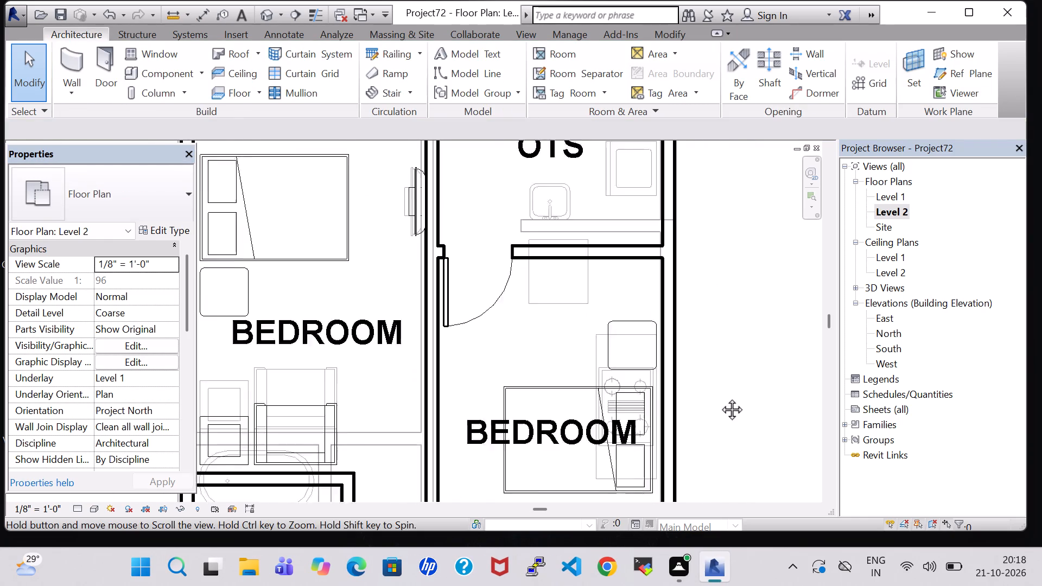
pyautogui.moveTo(720, 397); pyautogui.dragTo(721, 410, button='middle')
pyautogui.click(640, 362)
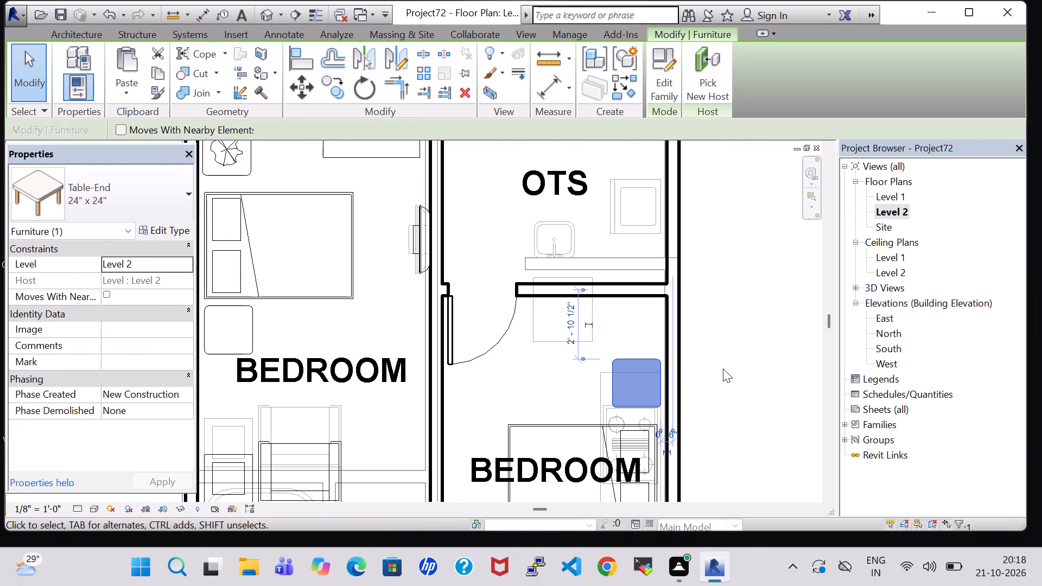
pyautogui.scroll(-3, 723, 368)
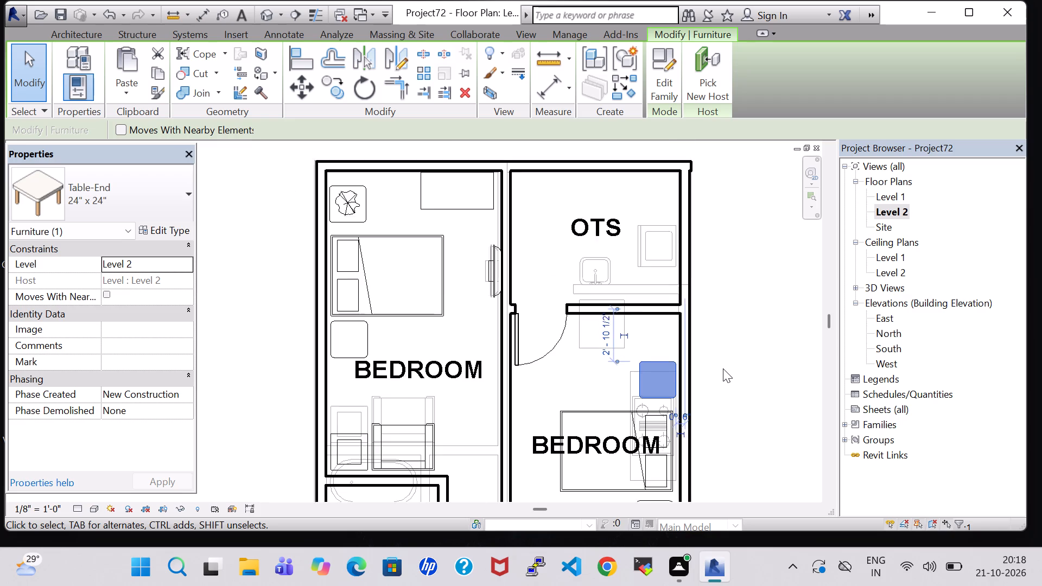
pyautogui.moveTo(723, 368); pyautogui.dragTo(716, 271, button='middle')
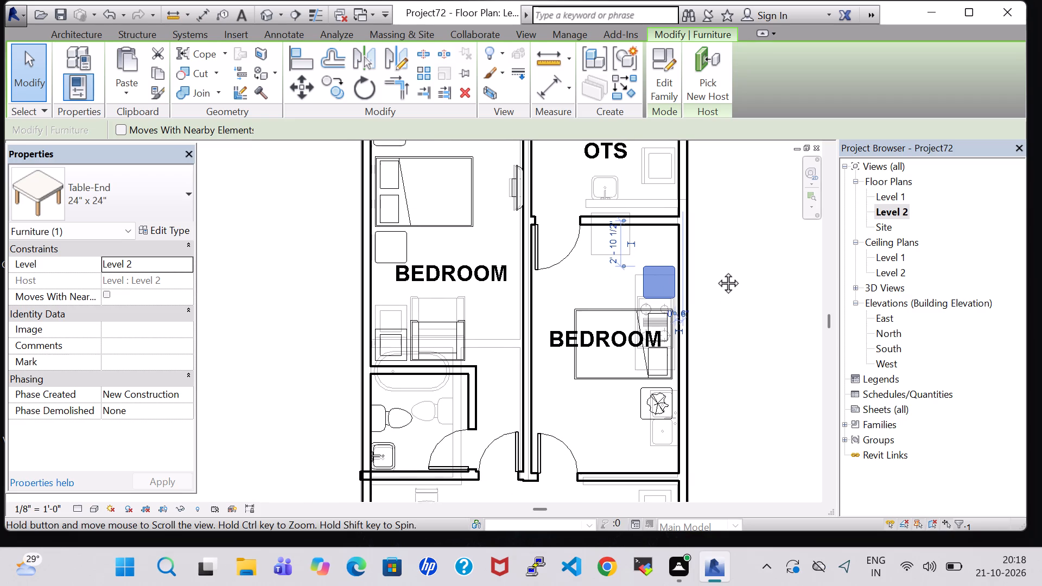
pyautogui.moveTo(716, 271); pyautogui.dragTo(716, 268, button='middle')
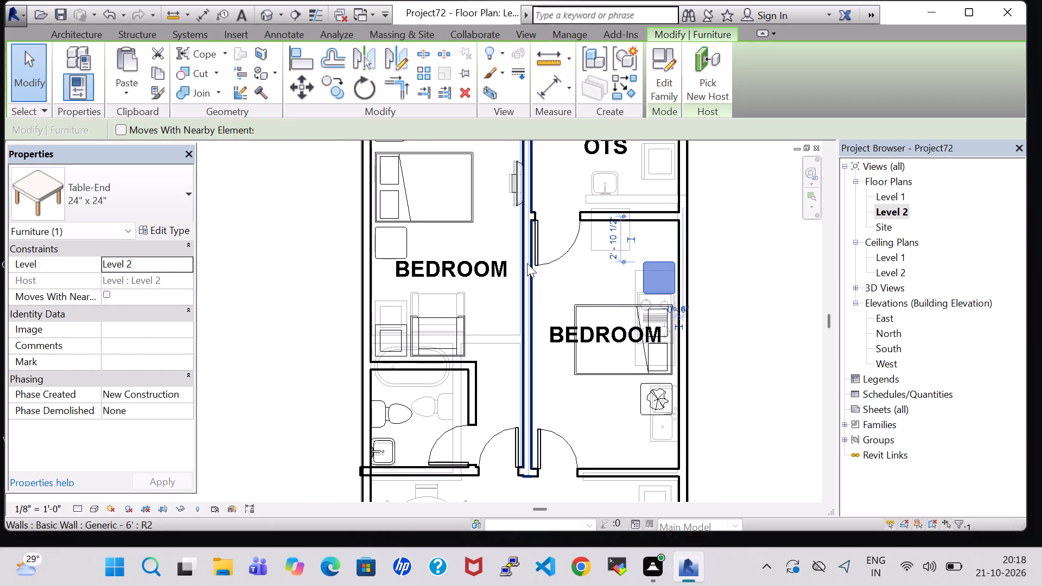
pyautogui.press('Delete')
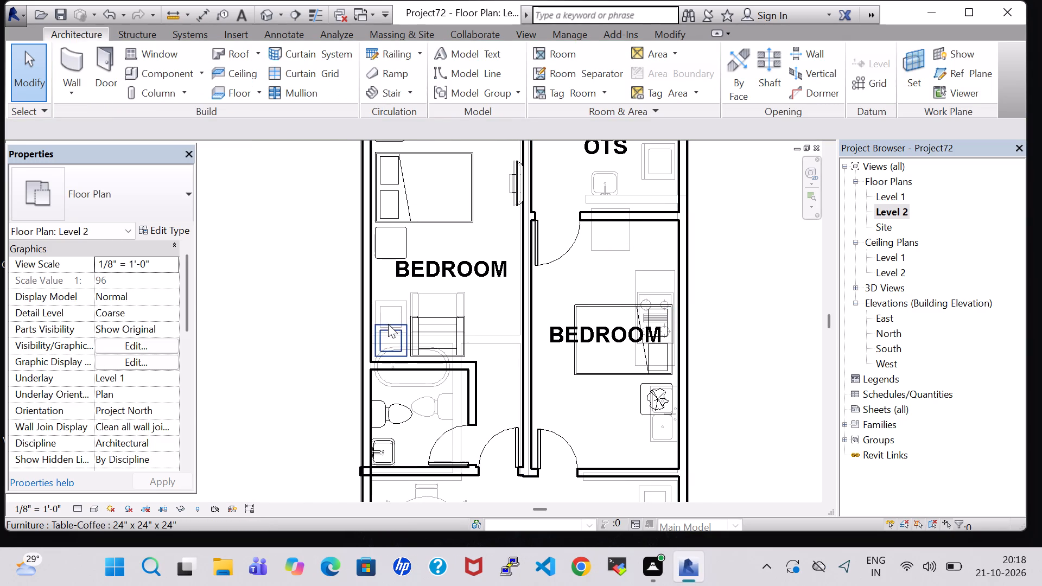
# Create a similar Table-Coffee 24" x 24" x 24" just north of the east bedroom's bed, about 1'-9" from the east wall.
pyautogui.click(388, 324)
pyautogui.rightClick(392, 324)
pyautogui.click(462, 295)
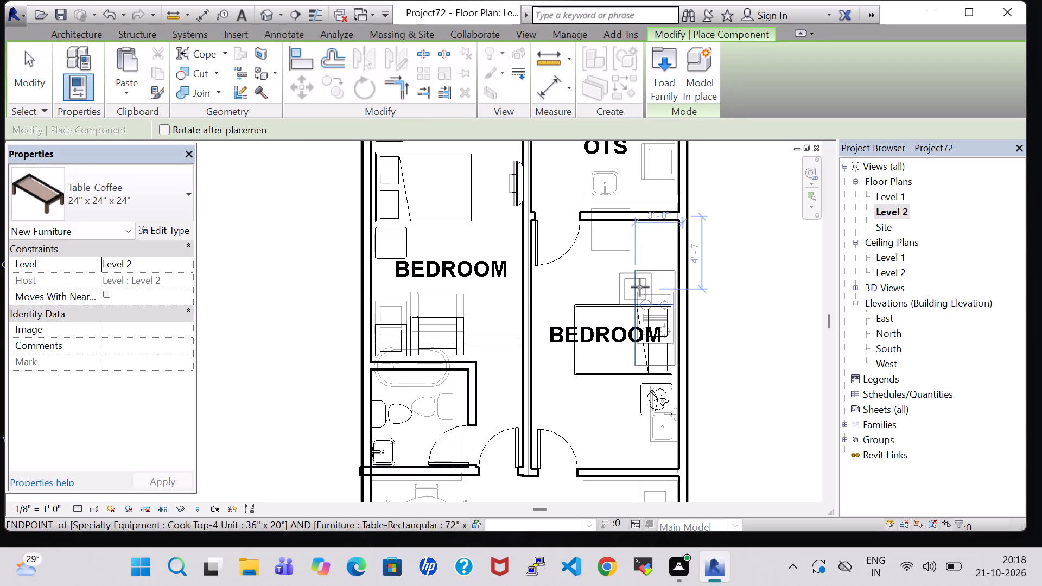
pyautogui.scroll(6, 650, 284)
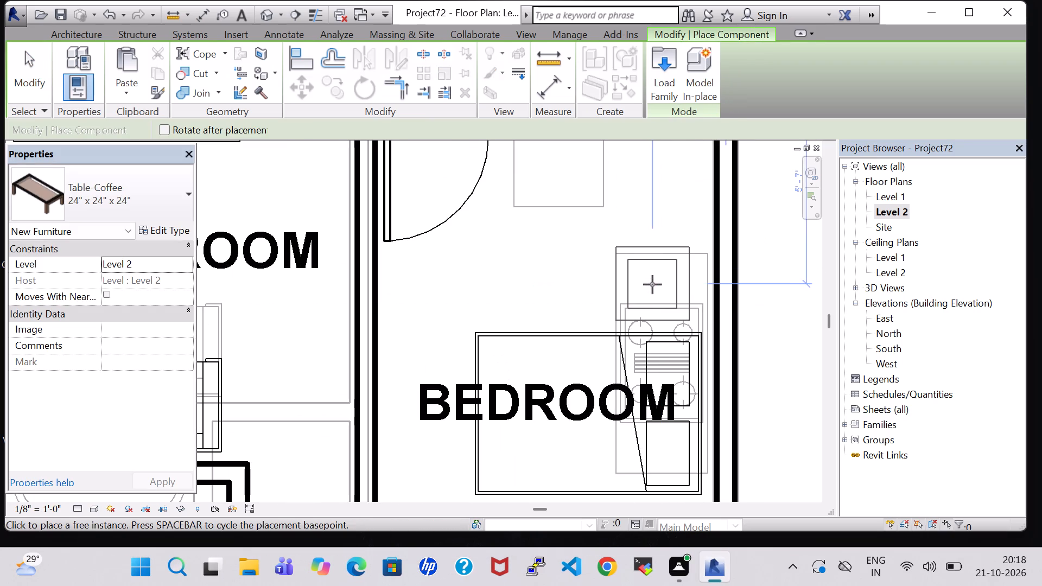
pyautogui.click(659, 285)
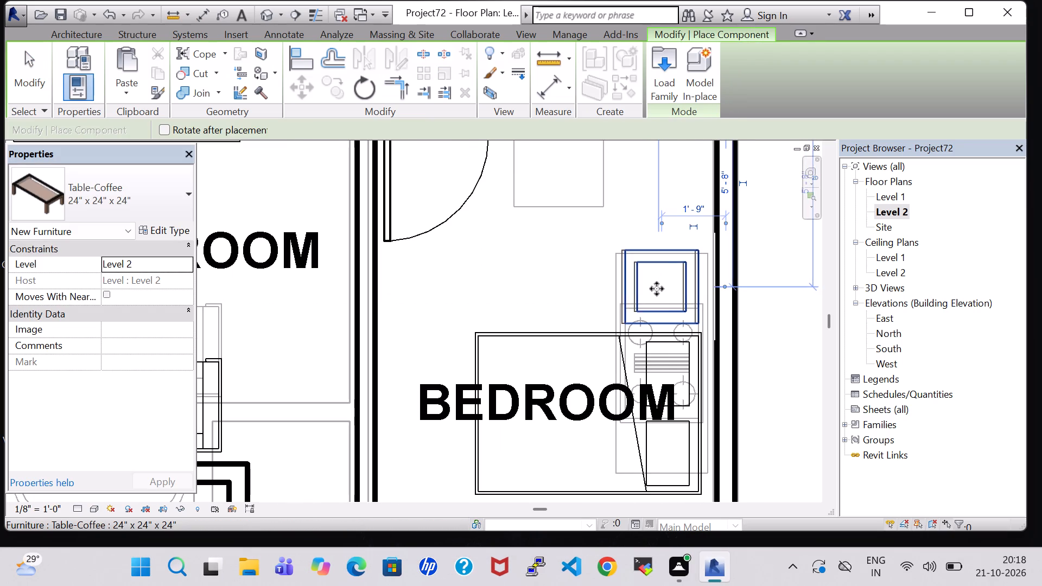
pyautogui.scroll(-7, 657, 290)
pyautogui.press('Escape')
pyautogui.press('Escape')
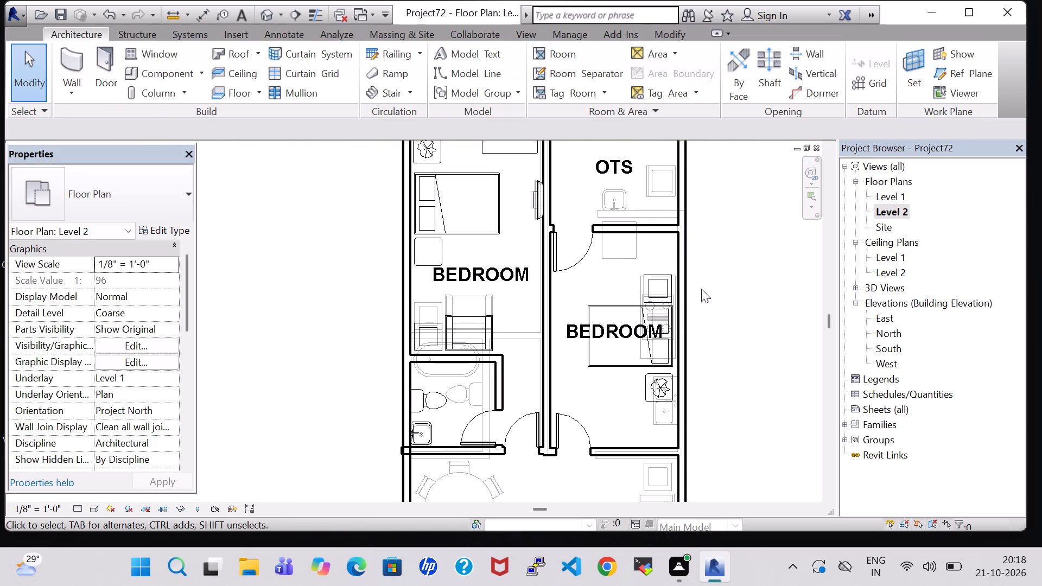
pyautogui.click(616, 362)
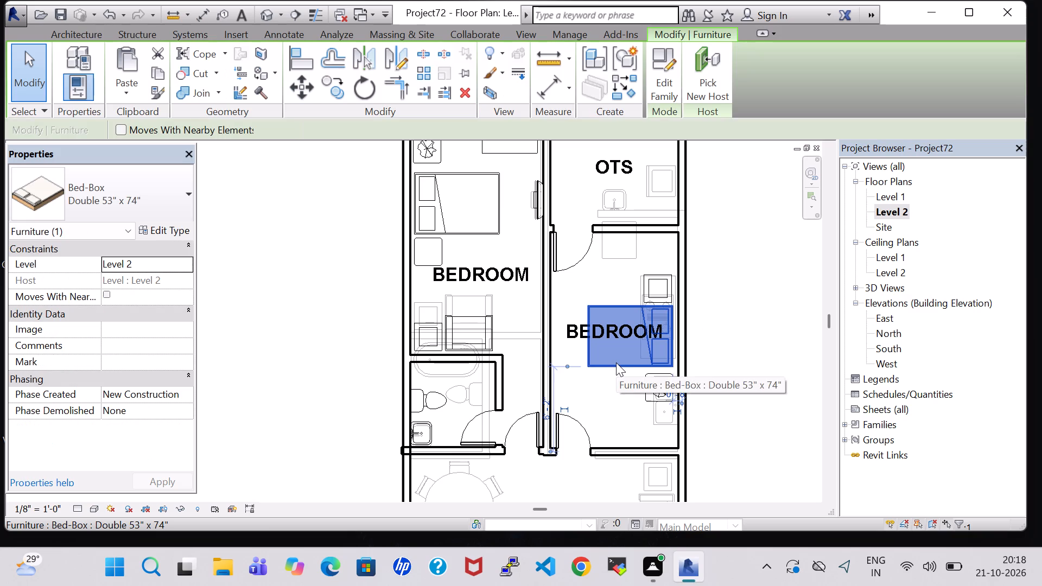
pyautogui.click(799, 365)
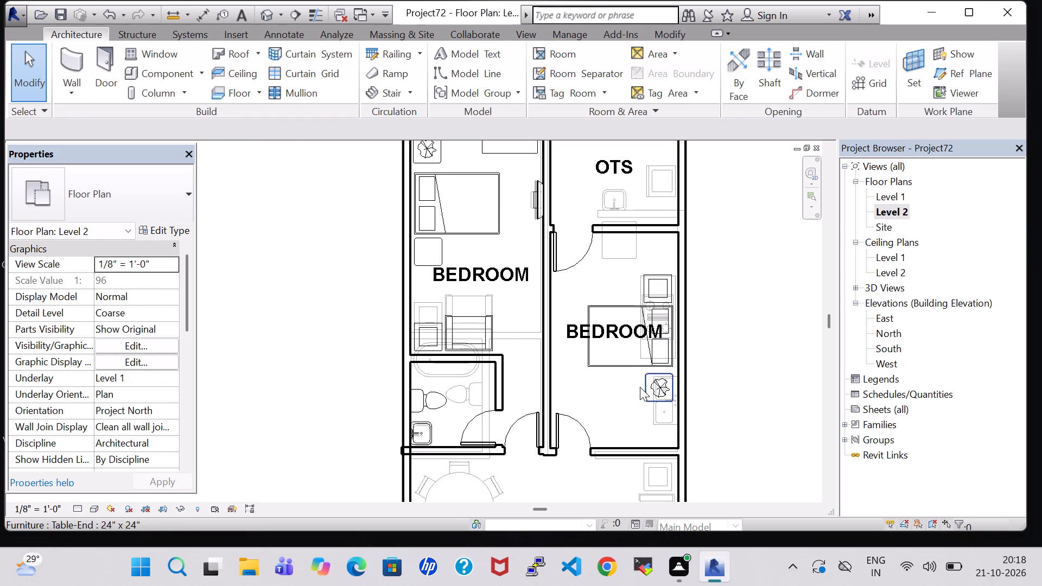
# Create a similar Chair-Corbu in the east bedroom, rotated to align with the south wall and placed between the door and the east wall.
pyautogui.scroll(-2, 640, 387)
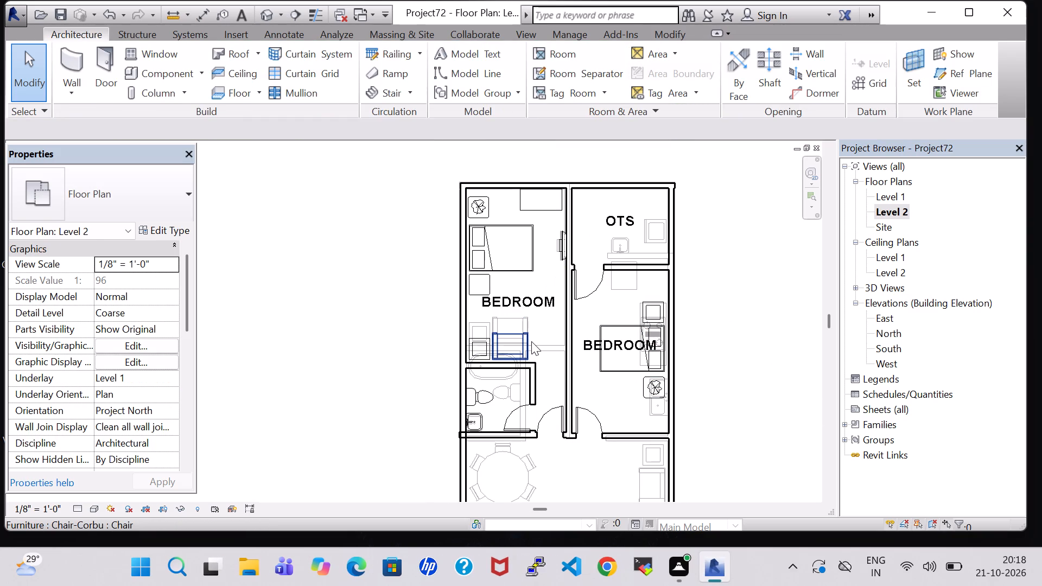
pyautogui.click(526, 341)
pyautogui.rightClick(526, 341)
pyautogui.click(582, 292)
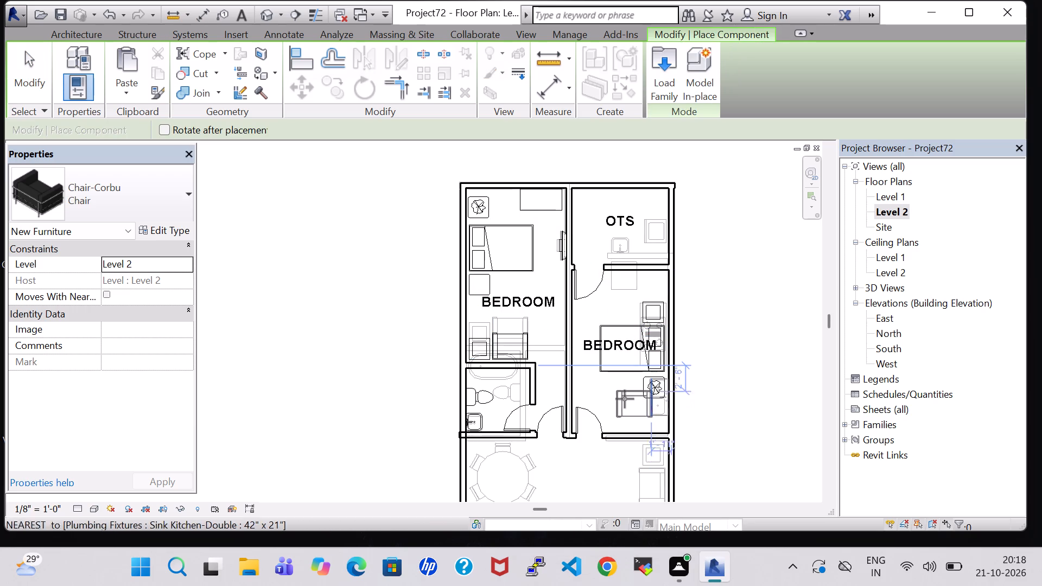
pyautogui.press('space')
pyautogui.press('space')
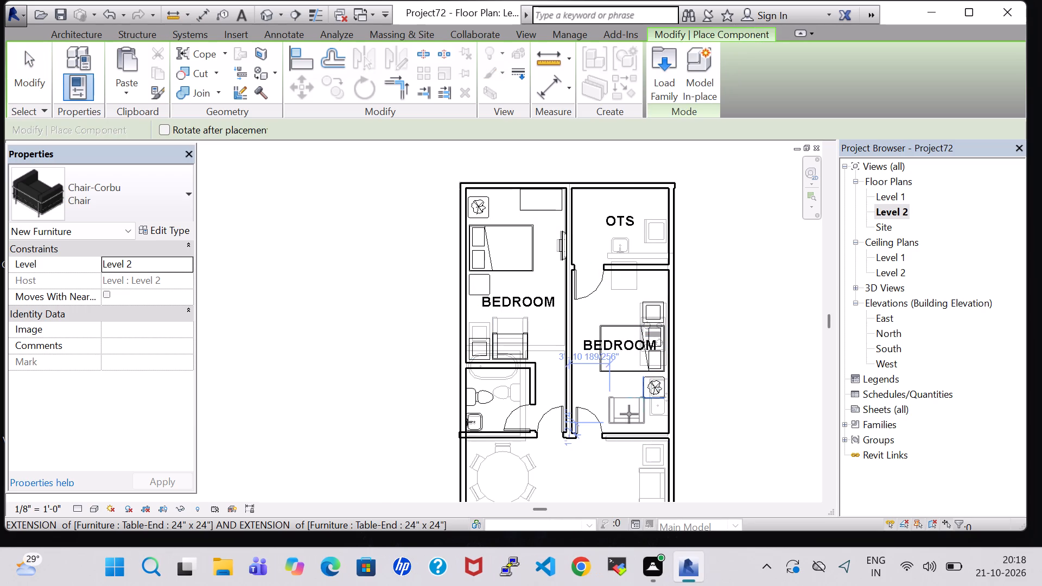
pyautogui.scroll(3, 629, 414)
pyautogui.click(633, 418)
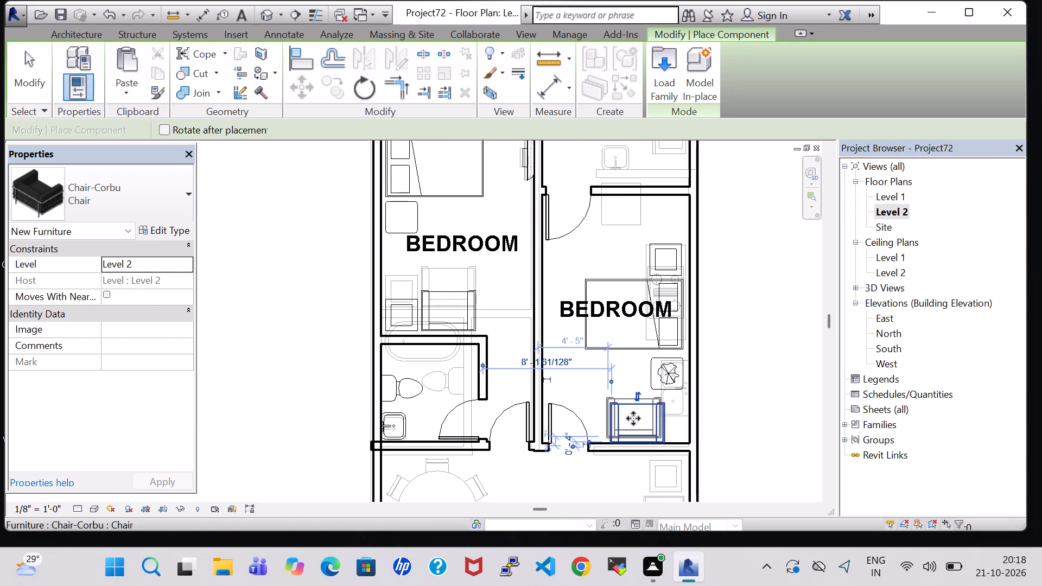
pyautogui.press('Escape')
pyautogui.press('Escape')
pyautogui.scroll(-4, 753, 340)
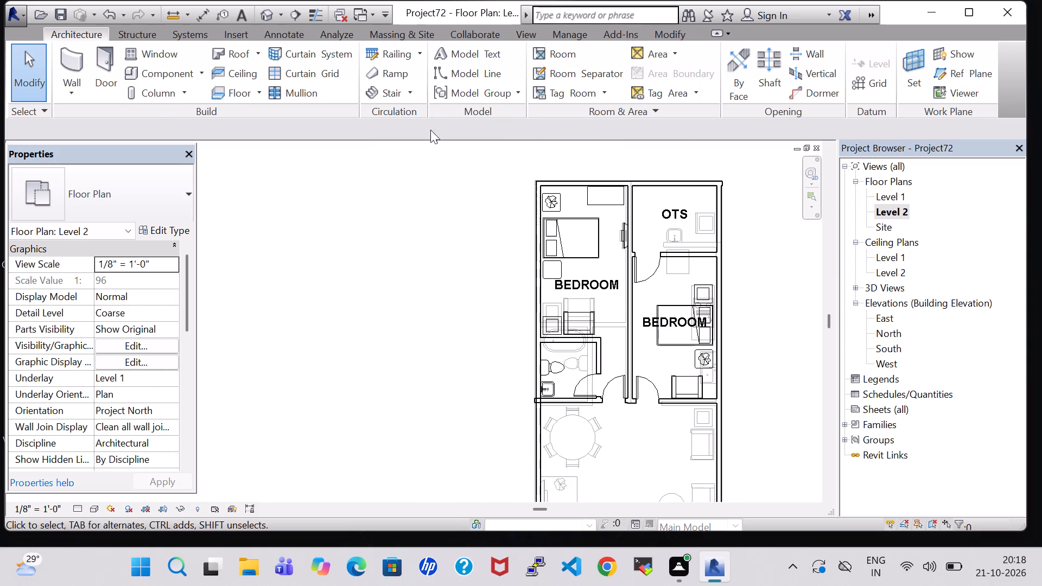
# Place a tagged room in the bathroom beside the west bedroom and name it TOILET.
pyautogui.click(535, 52)
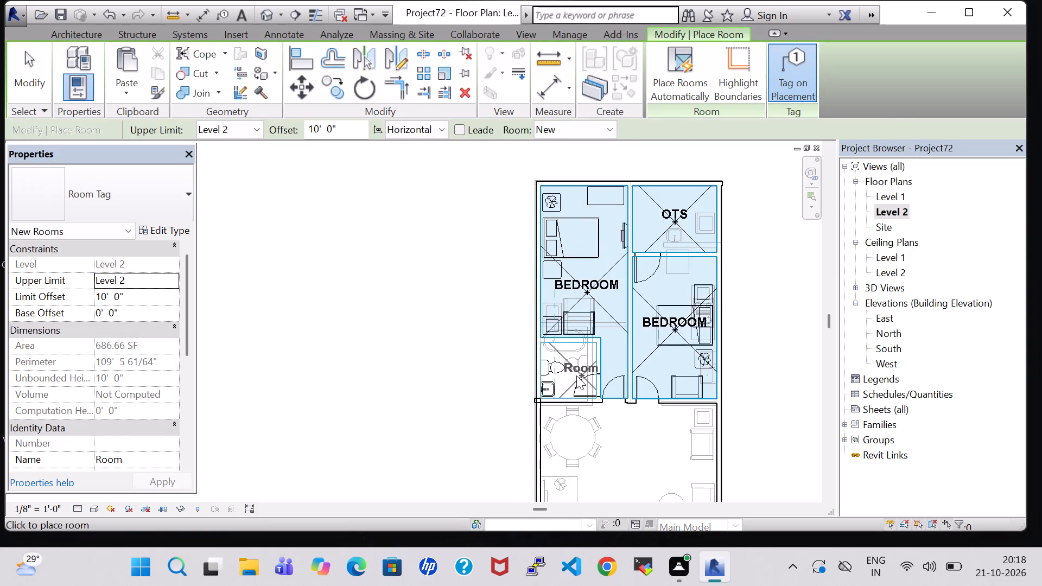
pyautogui.click(574, 375)
pyautogui.press('Escape')
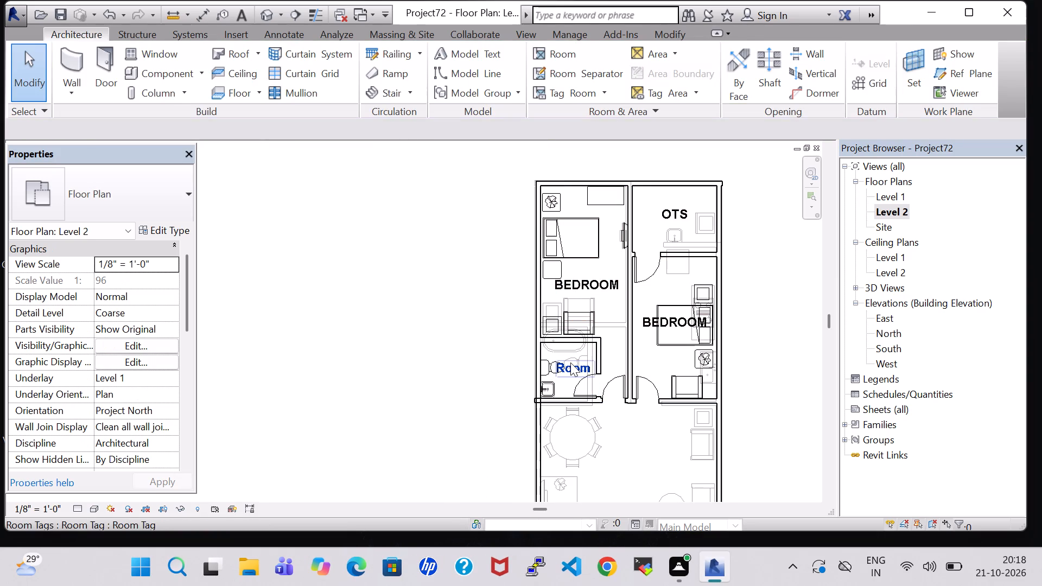
pyautogui.doubleClick(570, 362)
pyautogui.press('BackSpace')
pyautogui.write('TOILET')
pyautogui.press('Return')
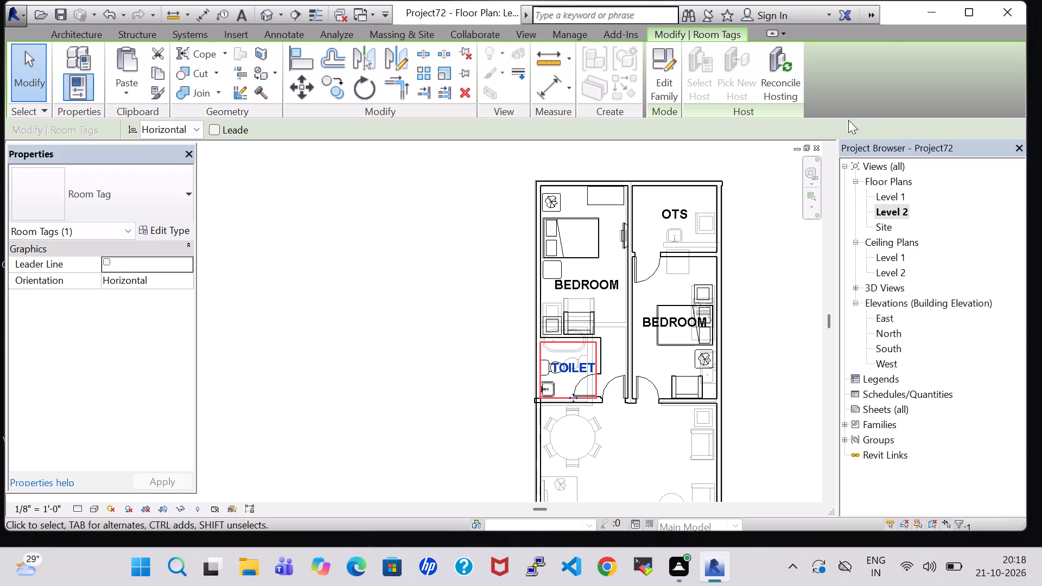
pyautogui.click(761, 270)
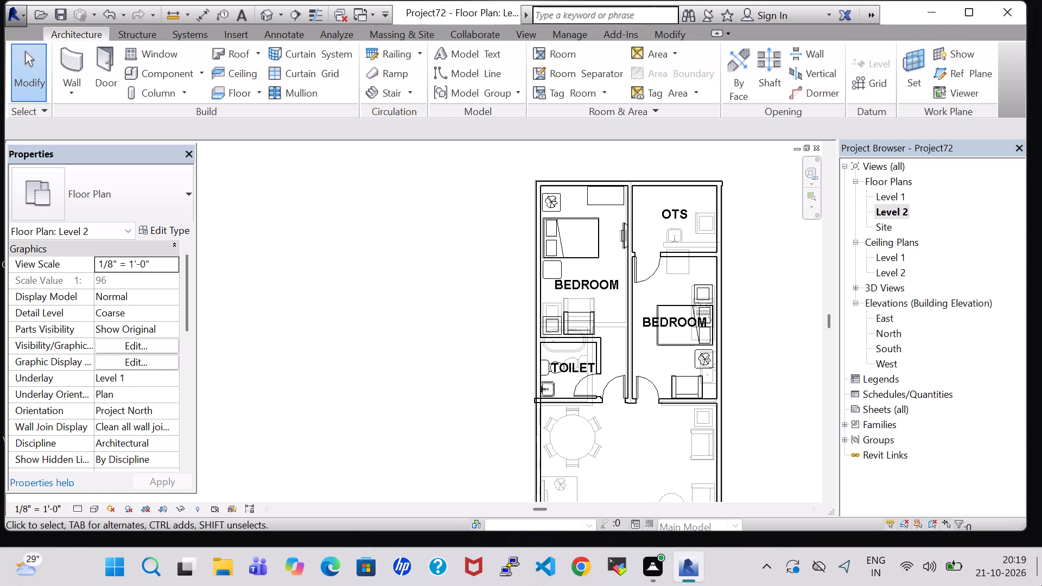
# Review the Level 2 plan from the bedrooms down to the staircase and the open area south of the bedrooms.
pyautogui.moveTo(770, 350); pyautogui.dragTo(729, 304, button='middle')
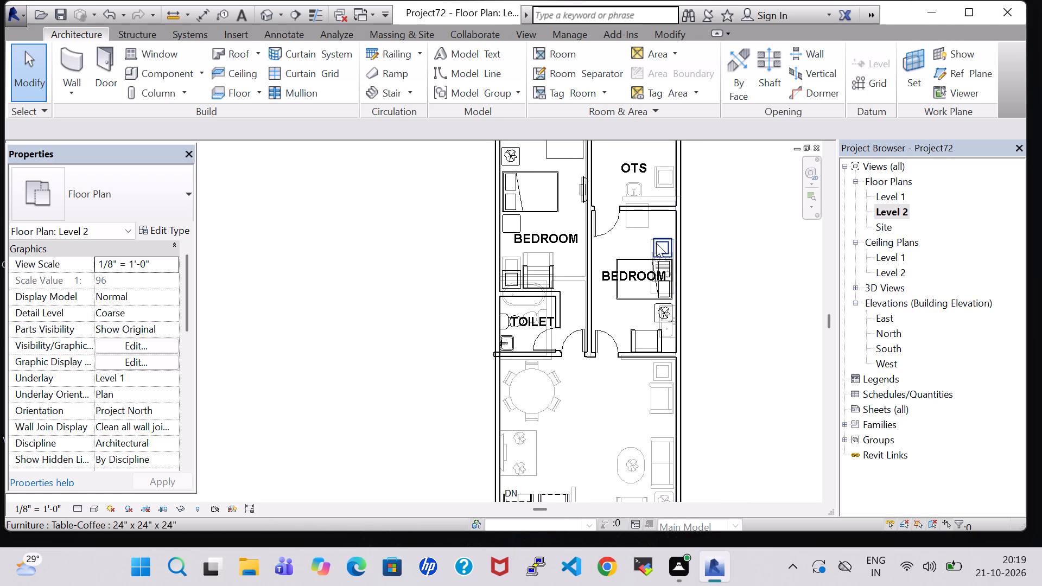
pyautogui.click(657, 244)
pyautogui.click(740, 322)
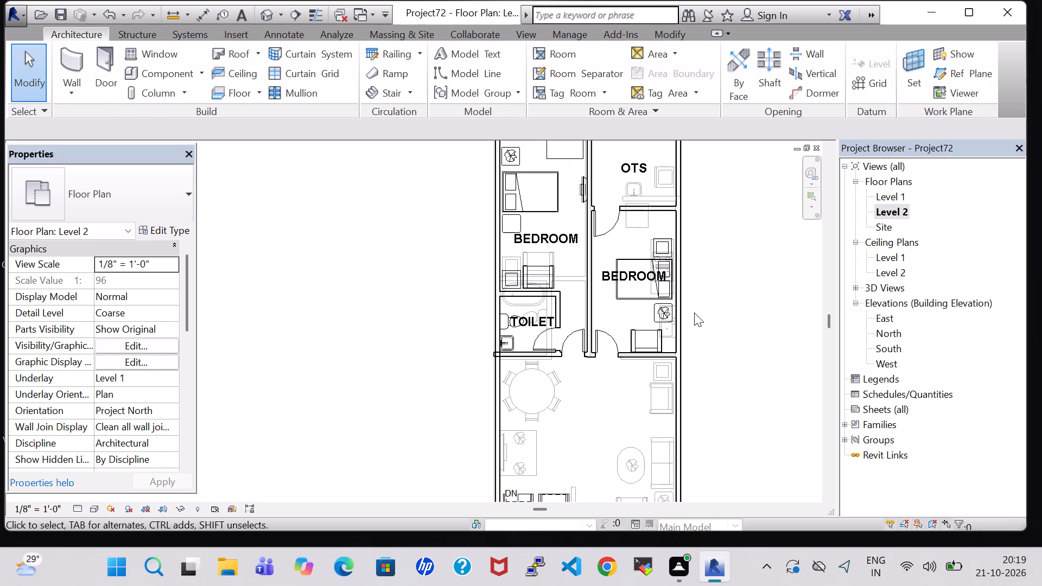
pyautogui.middleClick(729, 400)
pyautogui.middleClick(729, 400)
pyautogui.moveTo(729, 385); pyautogui.dragTo(729, 360, button='middle')
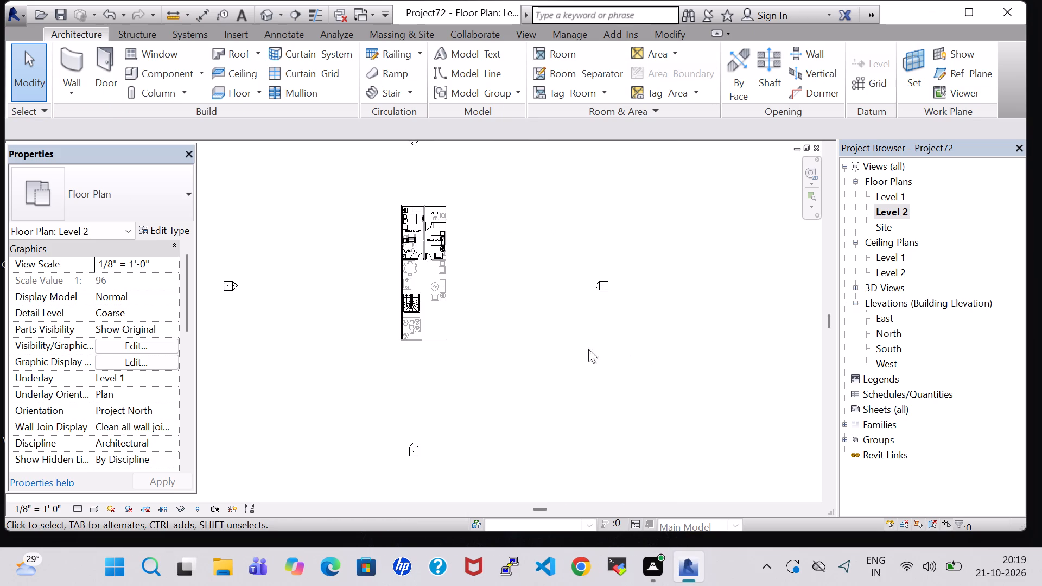
pyautogui.scroll(8, 458, 330)
pyautogui.scroll(1, 463, 282)
pyautogui.moveTo(466, 282); pyautogui.dragTo(608, 423, button='middle')
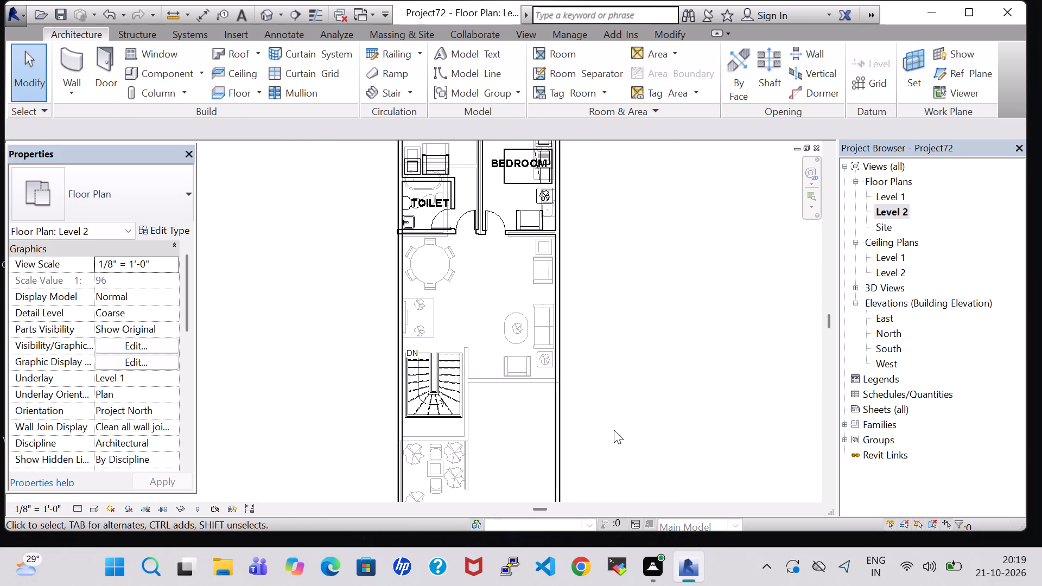
pyautogui.middleClick(612, 399)
pyautogui.moveTo(615, 400); pyautogui.dragTo(620, 403, button='middle')
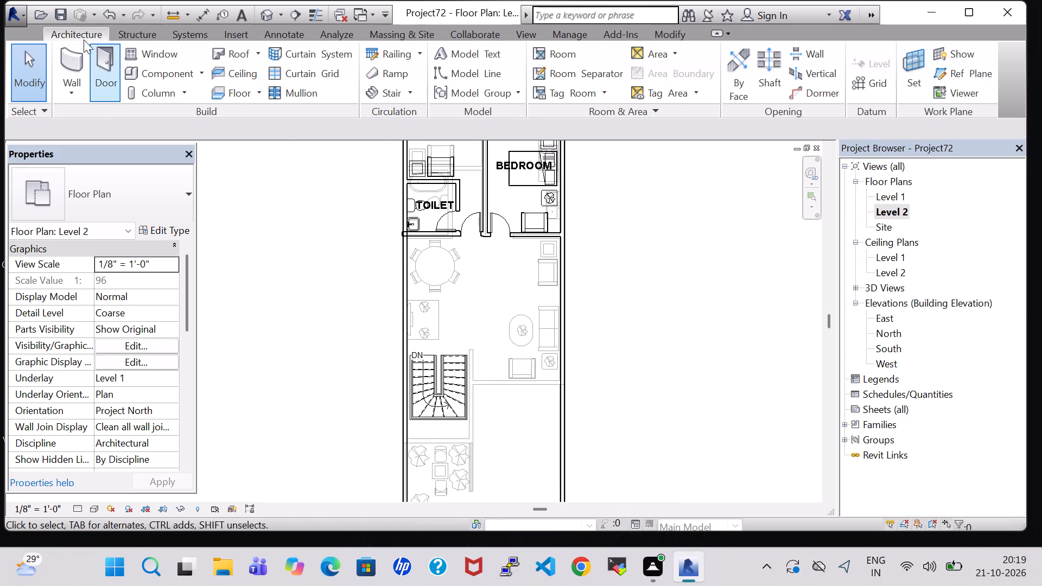
# Draw Generic - 6' walls enclosing a small room south of the east bedroom, running about 8'-8" south and across to the east exterior wall.
pyautogui.click(73, 61)
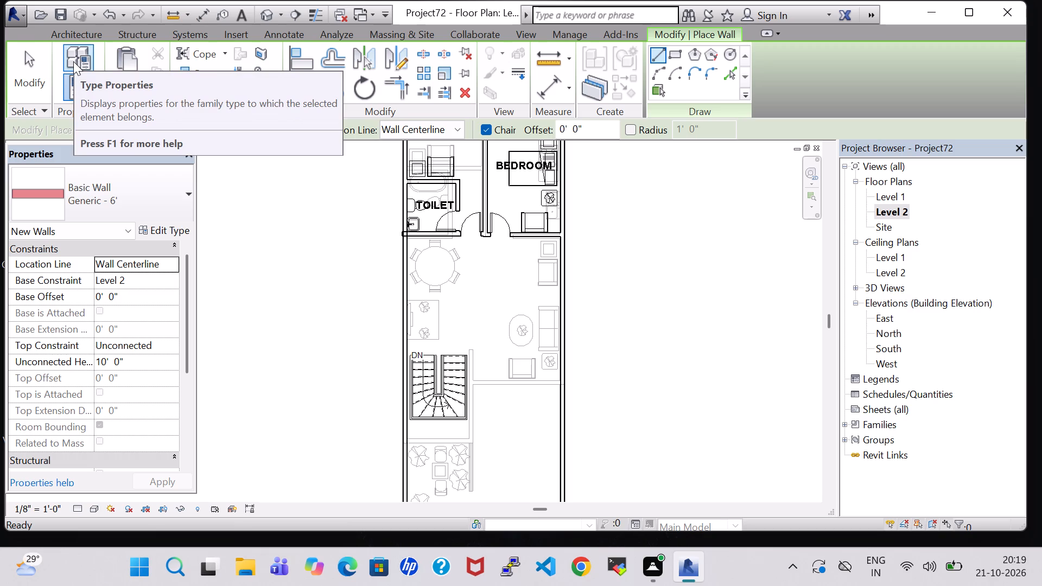
pyautogui.scroll(-4, 141, 104)
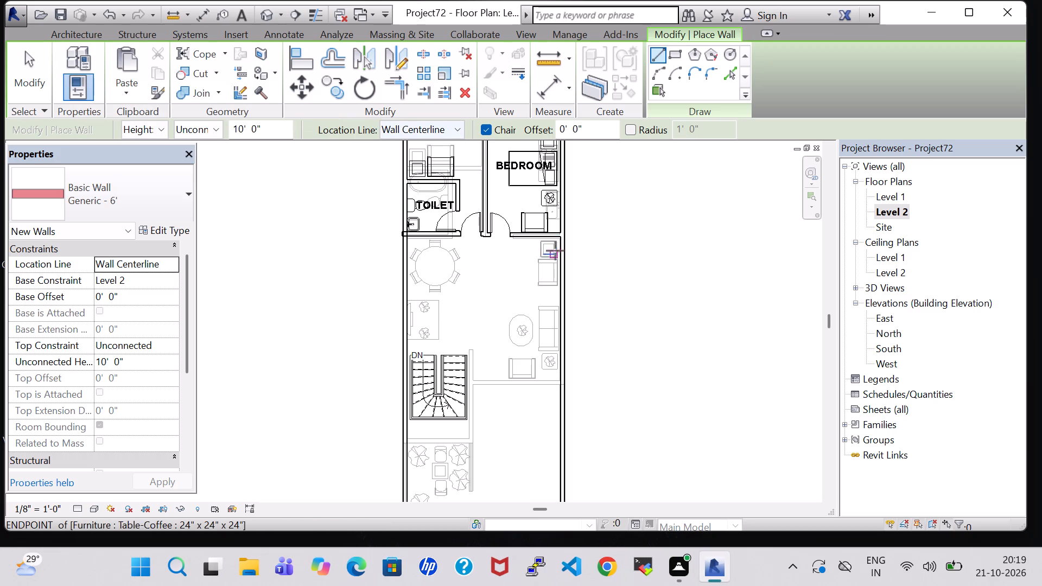
pyautogui.click(522, 238)
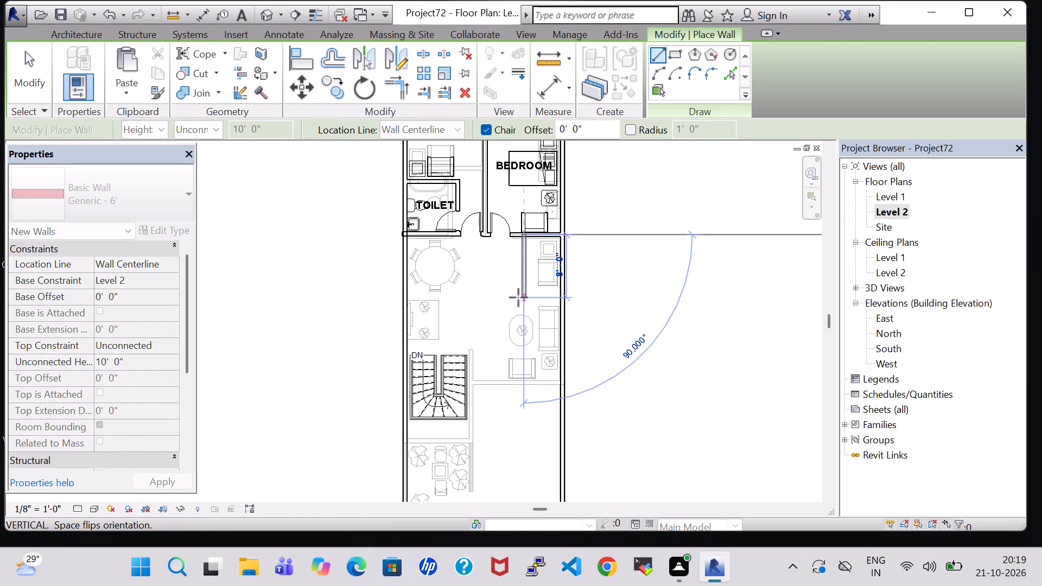
pyautogui.click(518, 303)
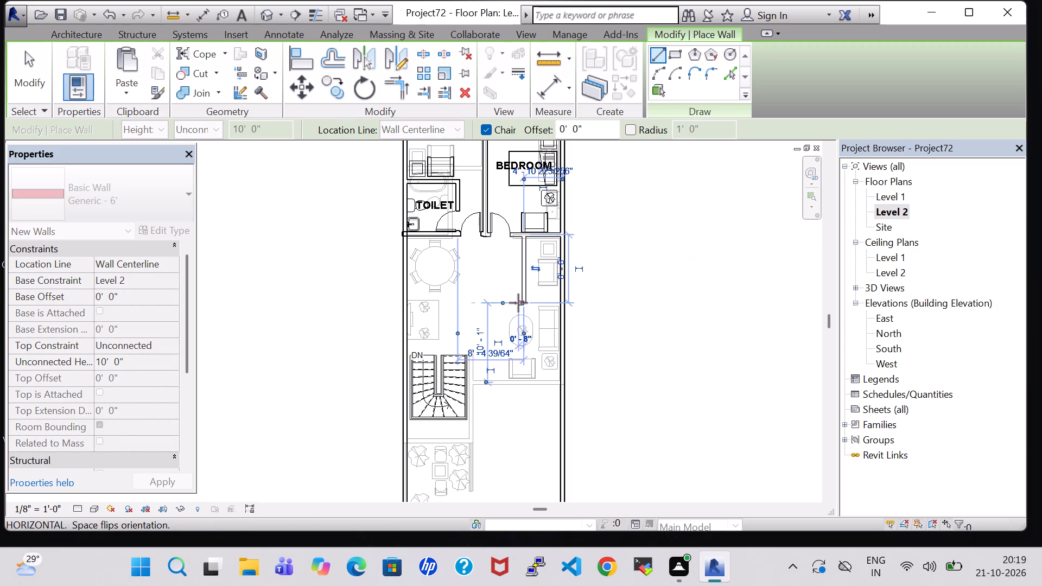
pyautogui.click(561, 303)
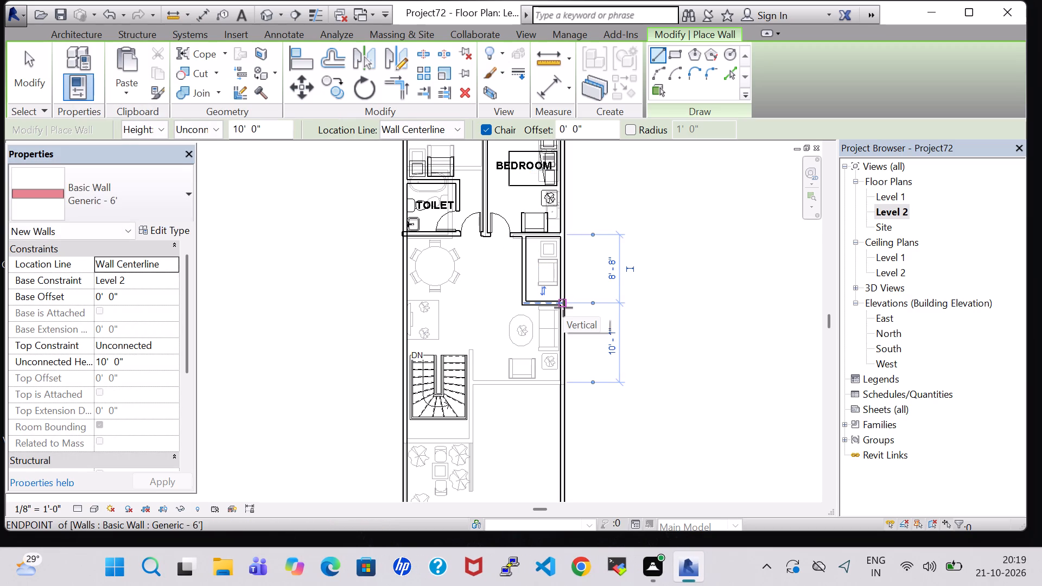
pyautogui.press('Escape')
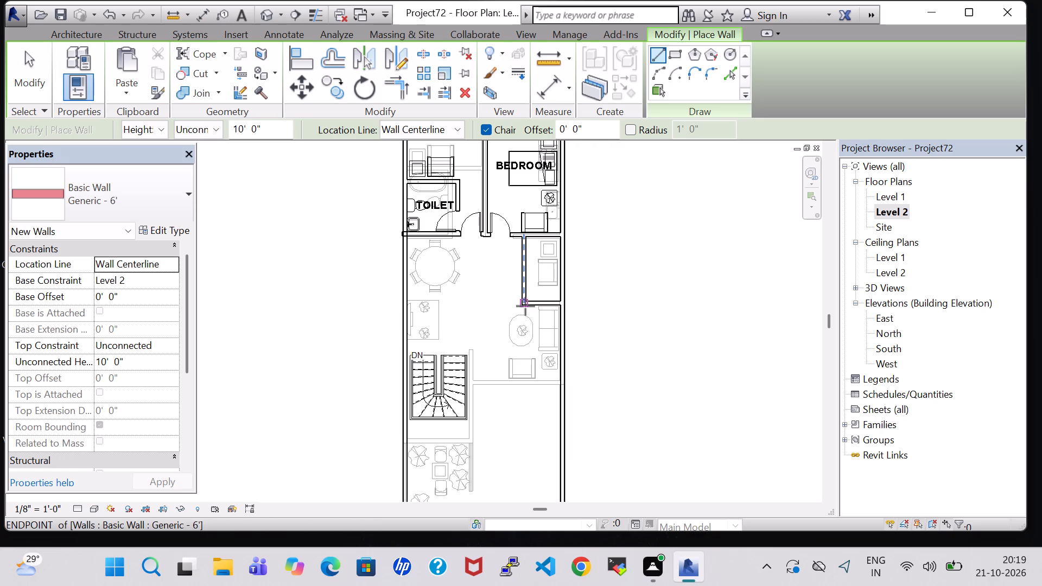
# Enclose a larger room below with Generic - 6' walls: about 6'-8" west from the small room's corner, 10'-1" south, and 11'-7" to the east wall.
pyautogui.click(525, 303)
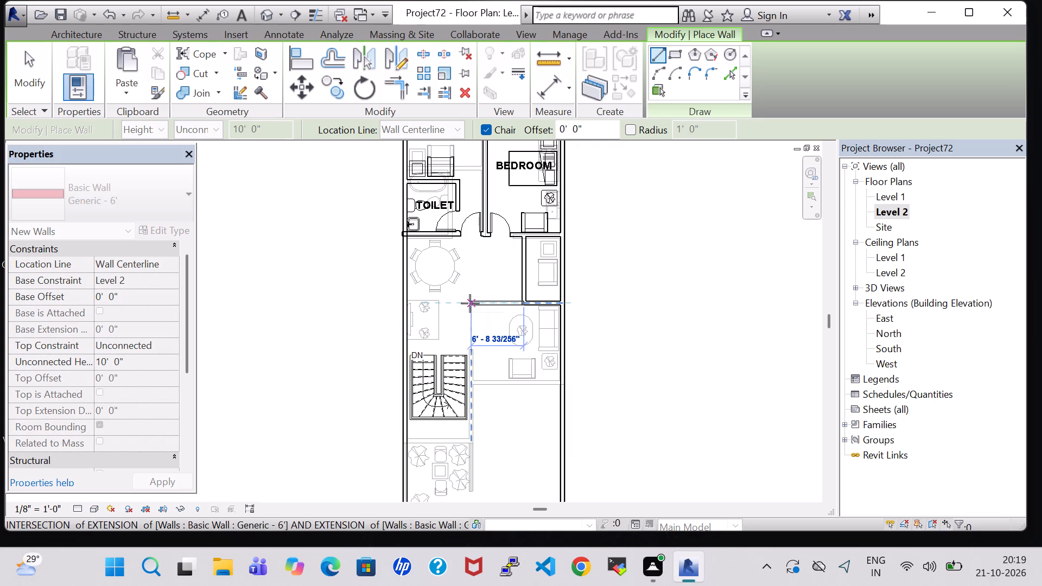
pyautogui.click(470, 303)
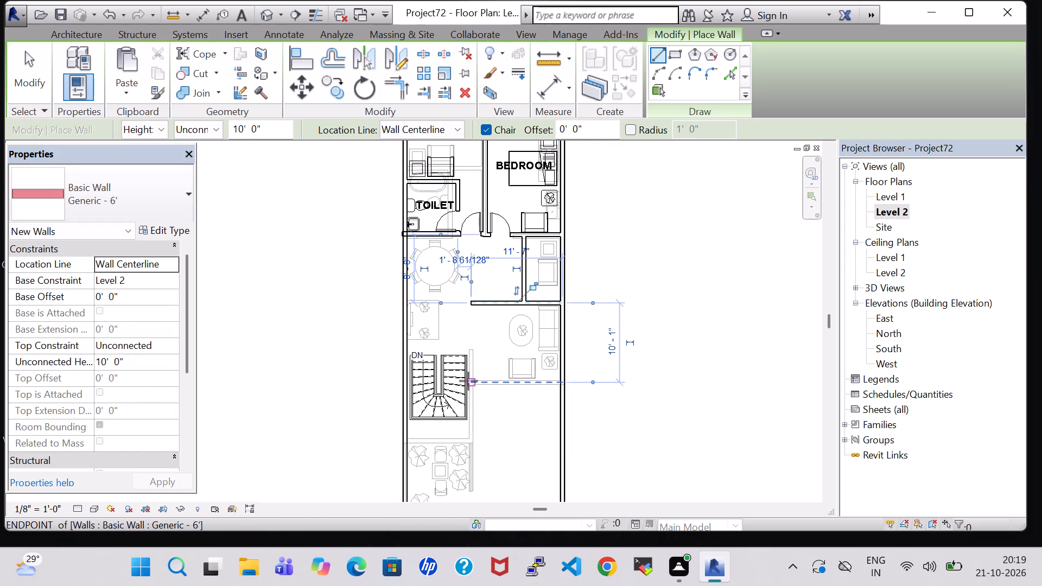
pyautogui.click(473, 303)
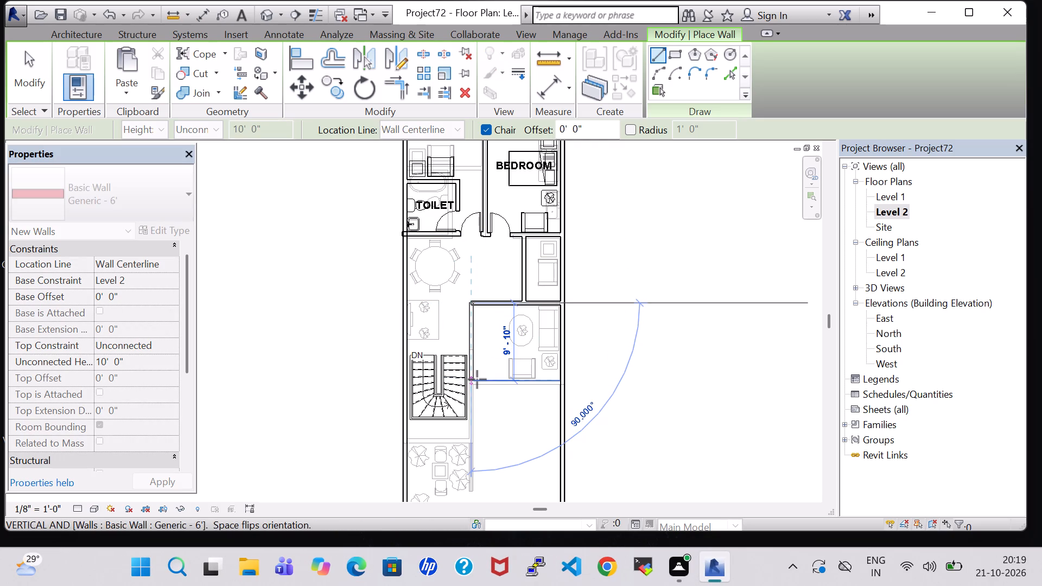
pyautogui.click(472, 383)
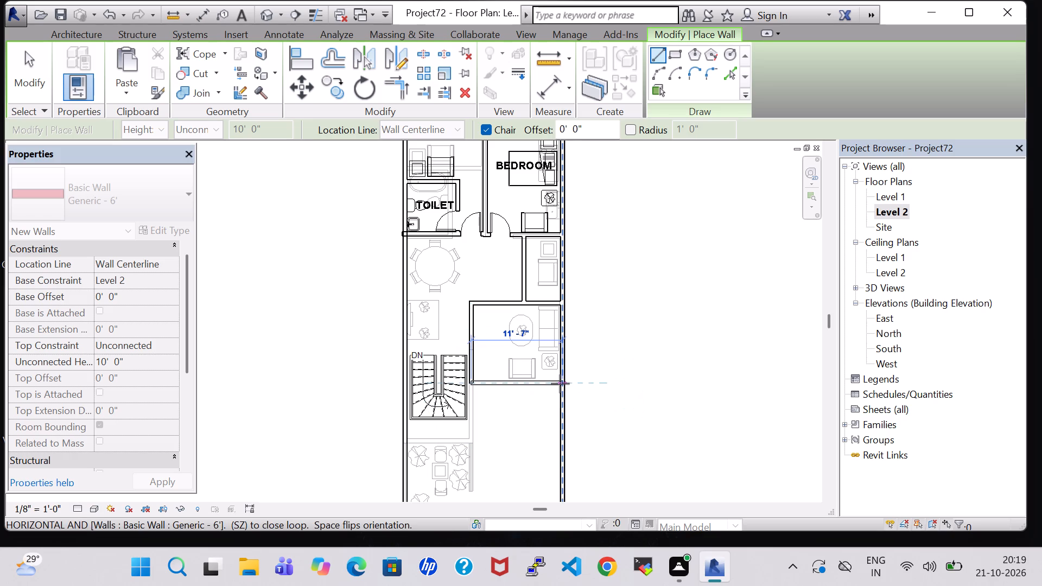
pyautogui.click(560, 384)
pyautogui.press('Escape')
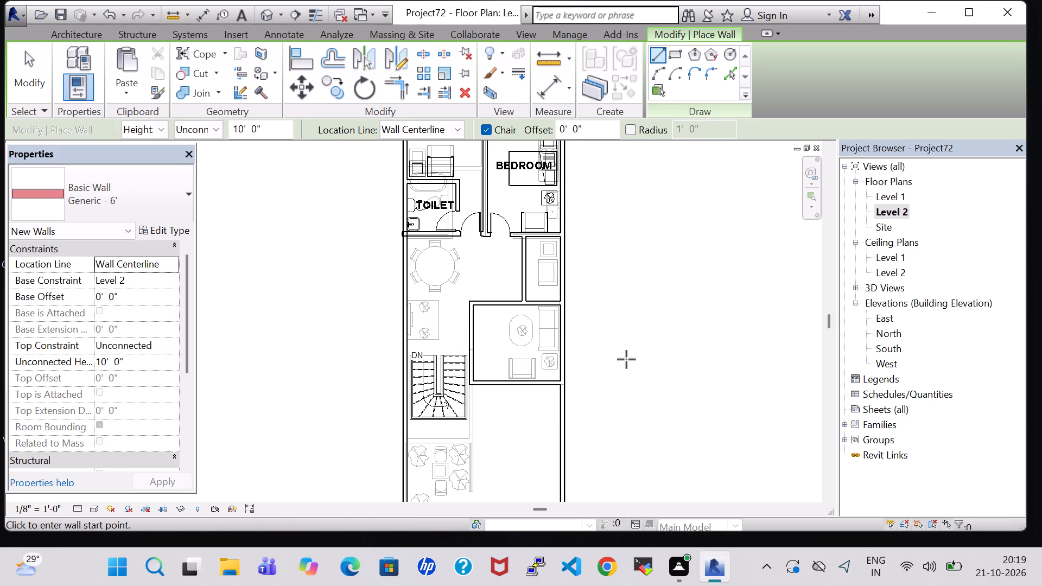
pyautogui.scroll(-3, 630, 356)
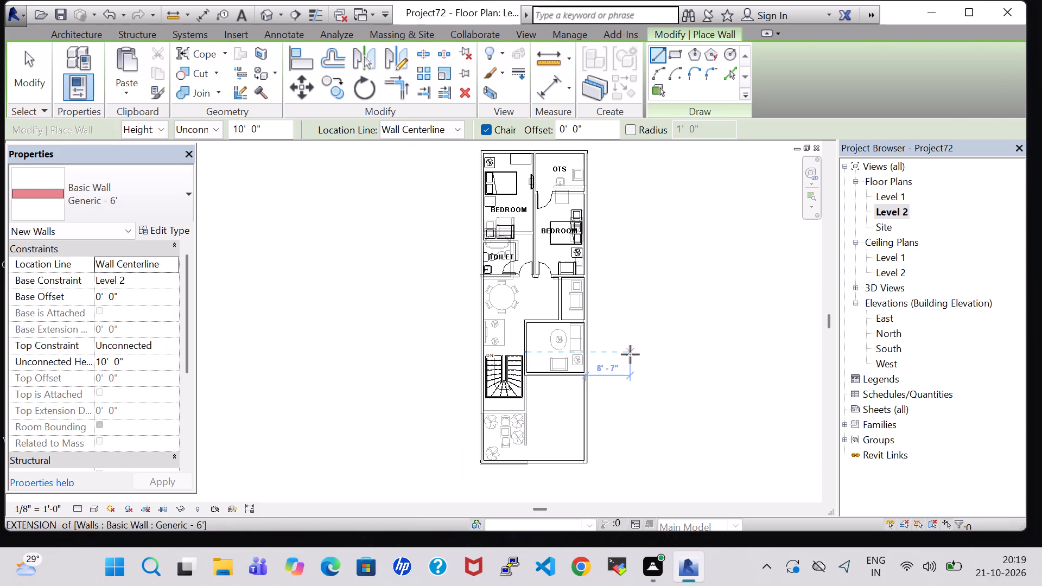
pyautogui.press('Escape')
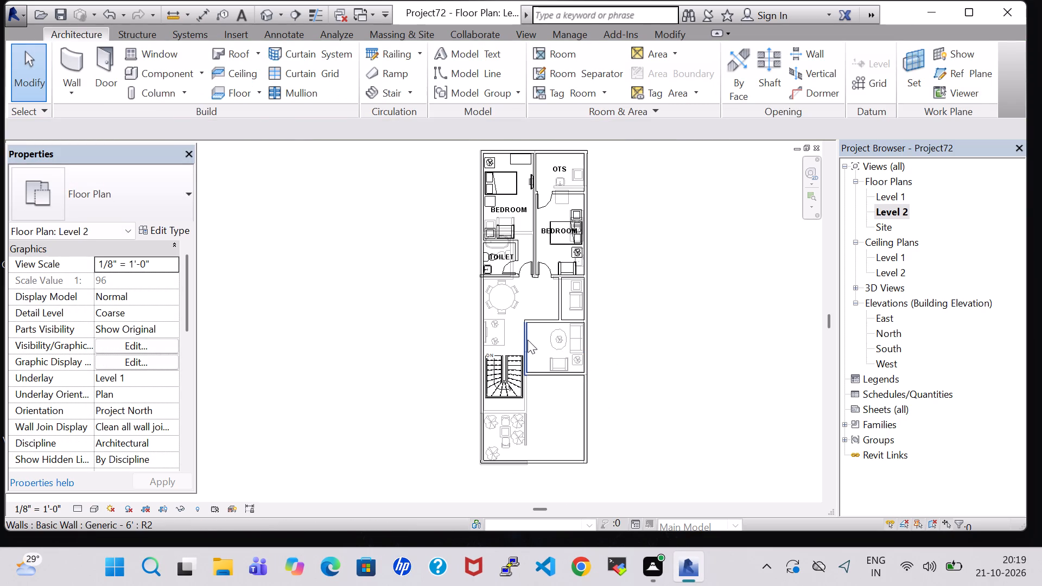
# Place a Single-Flush 34" x 84" door in the larger room's north wall, opening inward, about 2'-1" from its west wall.
pyautogui.click(106, 53)
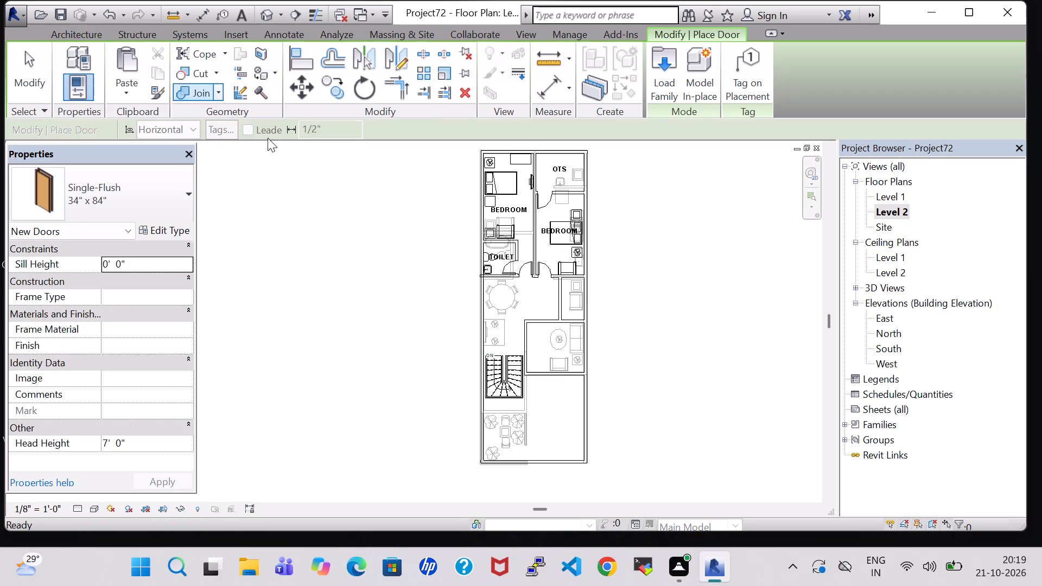
pyautogui.scroll(5, 551, 323)
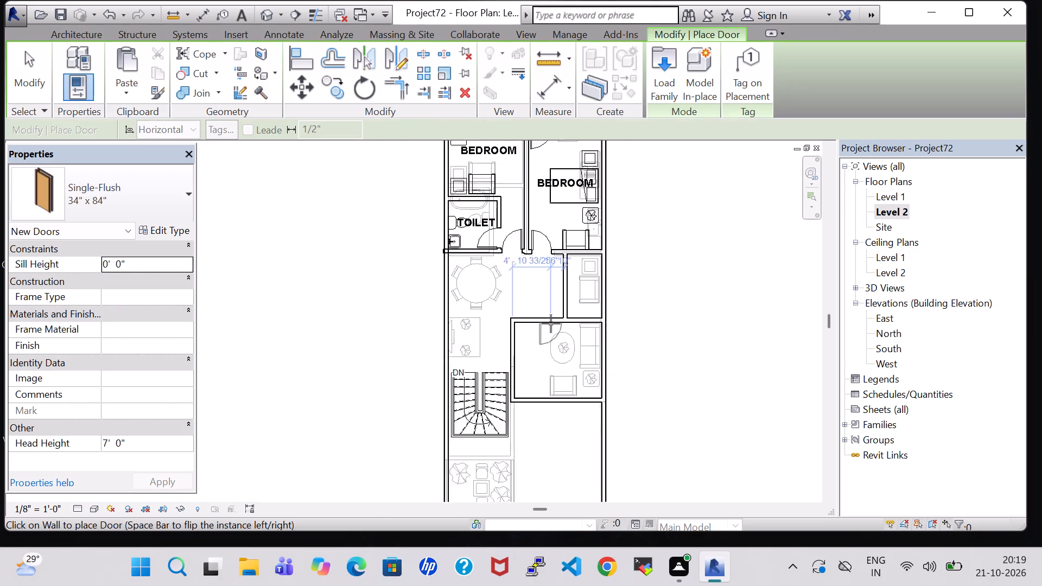
pyautogui.scroll(2, 551, 323)
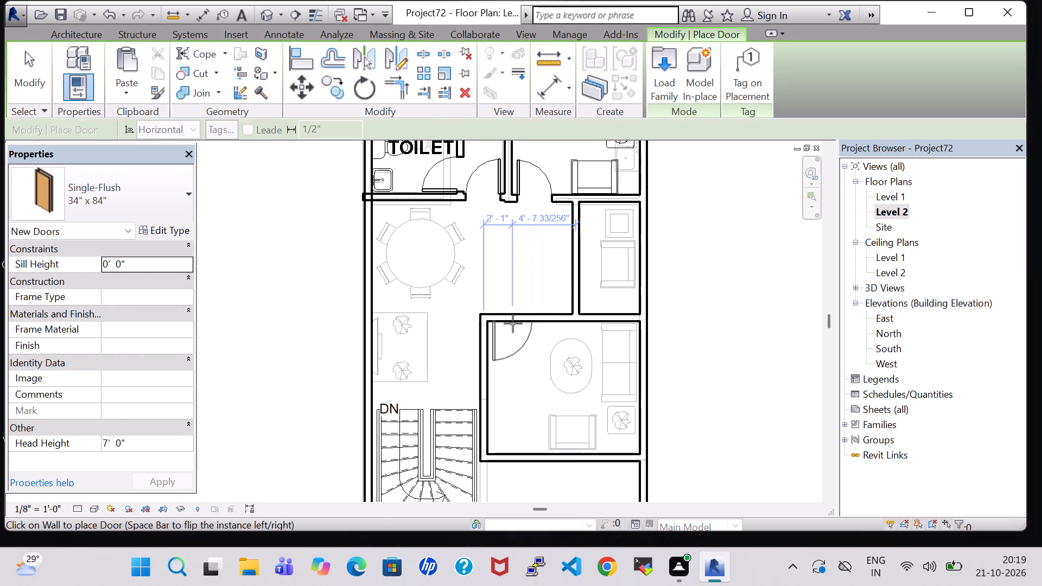
pyautogui.click(513, 323)
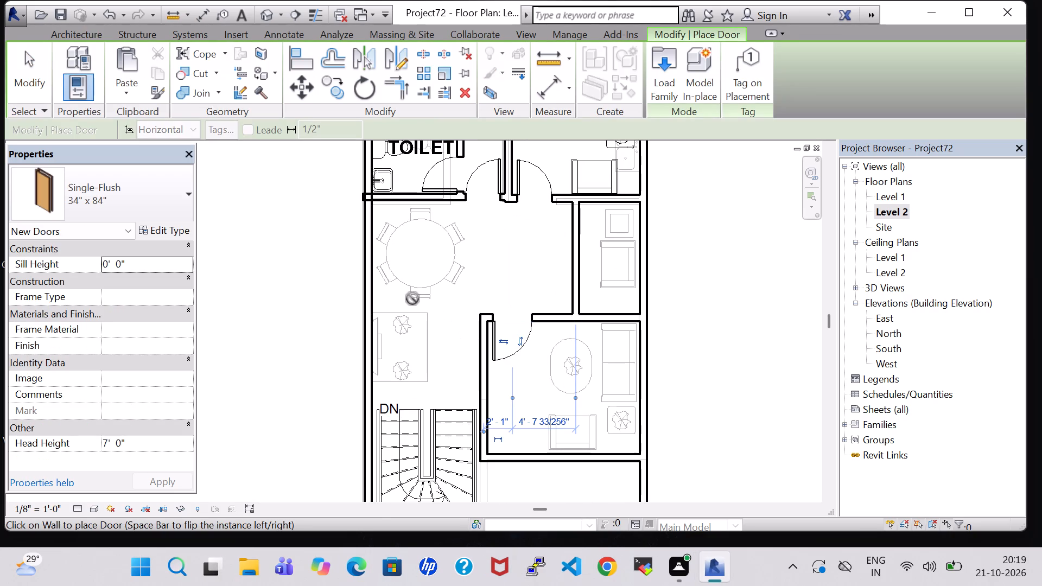
pyautogui.press('Escape')
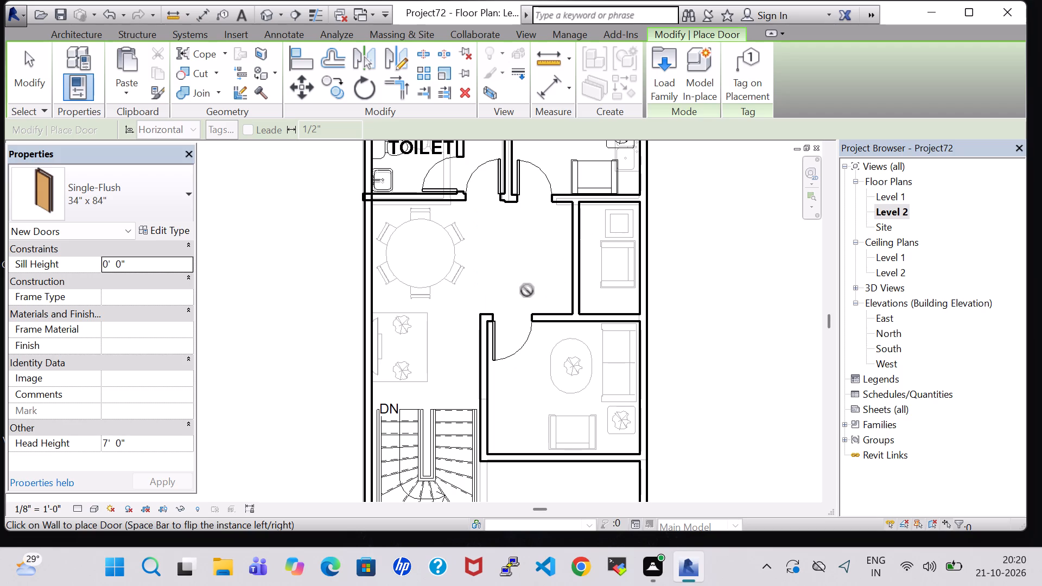
pyautogui.press('Escape')
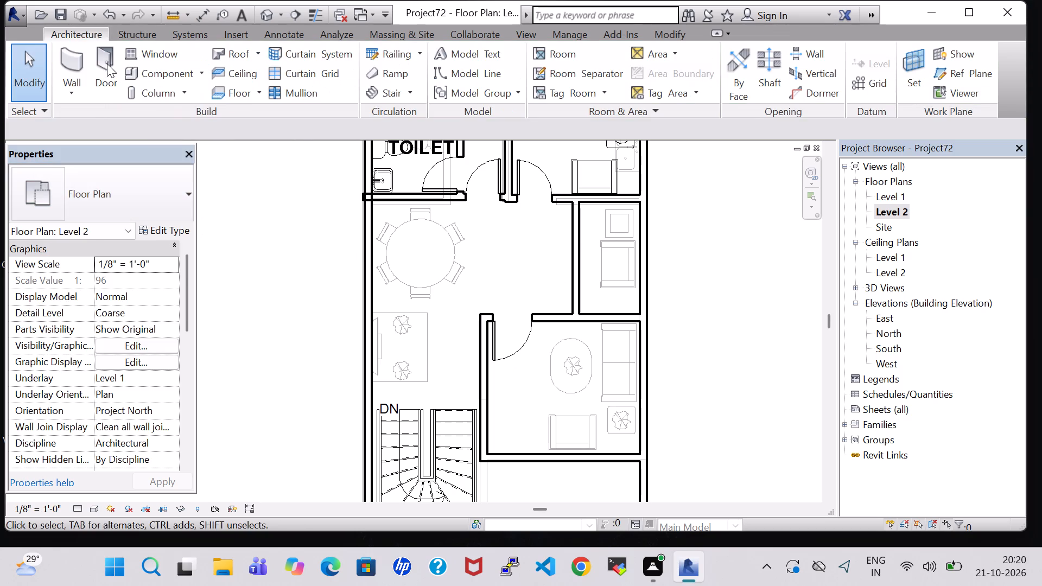
# Place a Single-Flush 30" x 80" door in the small room's west wall, opening inward, about 1'-11" from the bedroom wall.
pyautogui.click(107, 63)
pyautogui.click(137, 194)
pyautogui.click(131, 286)
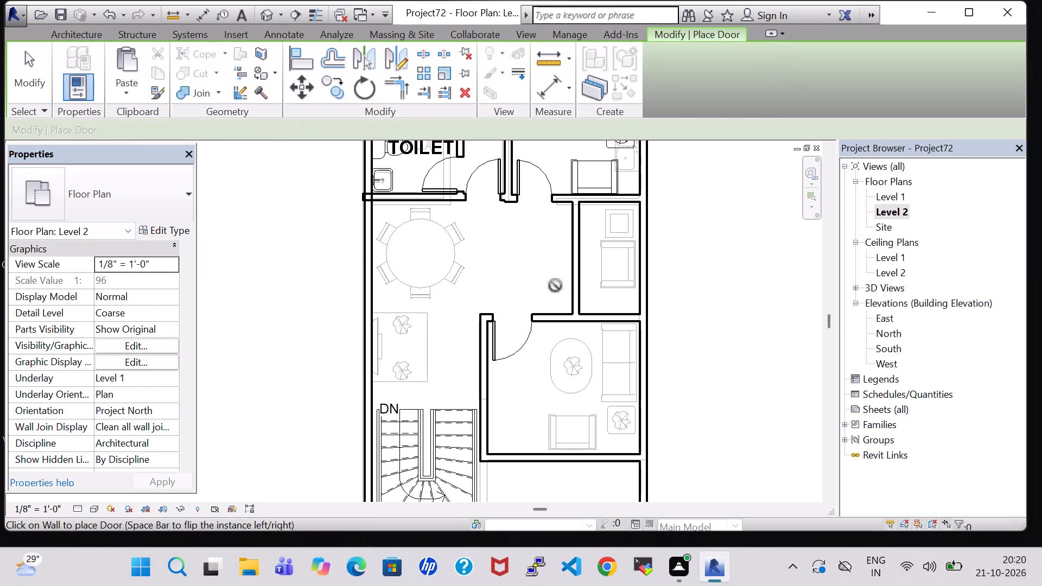
pyautogui.press('space')
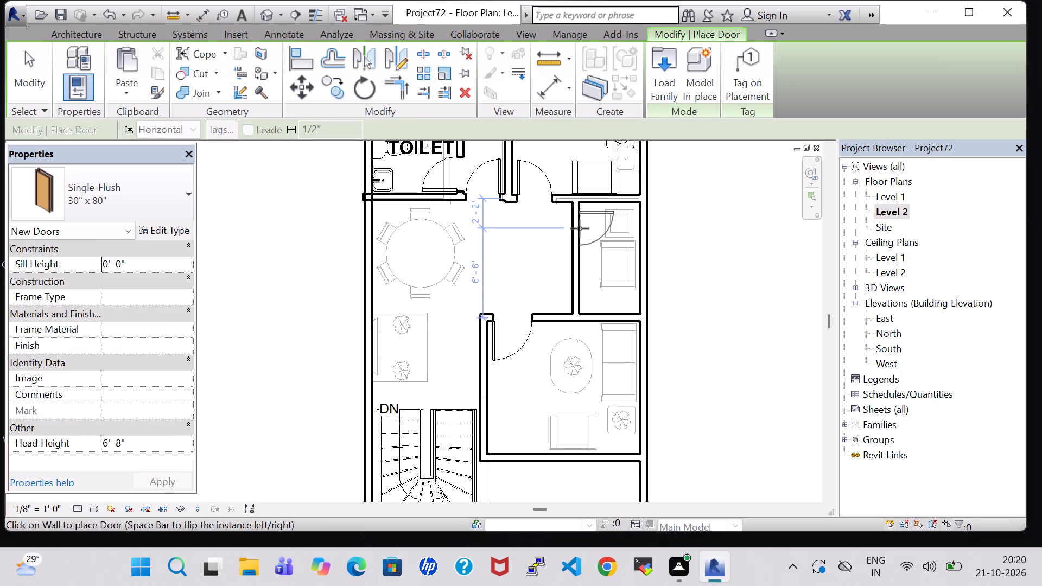
pyautogui.scroll(3, 580, 228)
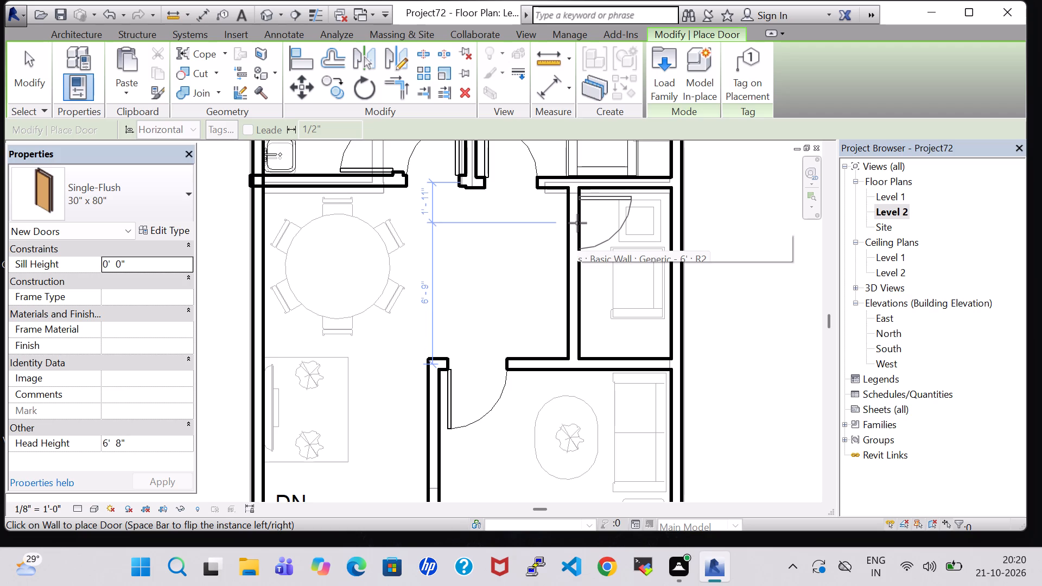
pyautogui.click(577, 223)
pyautogui.press('Escape')
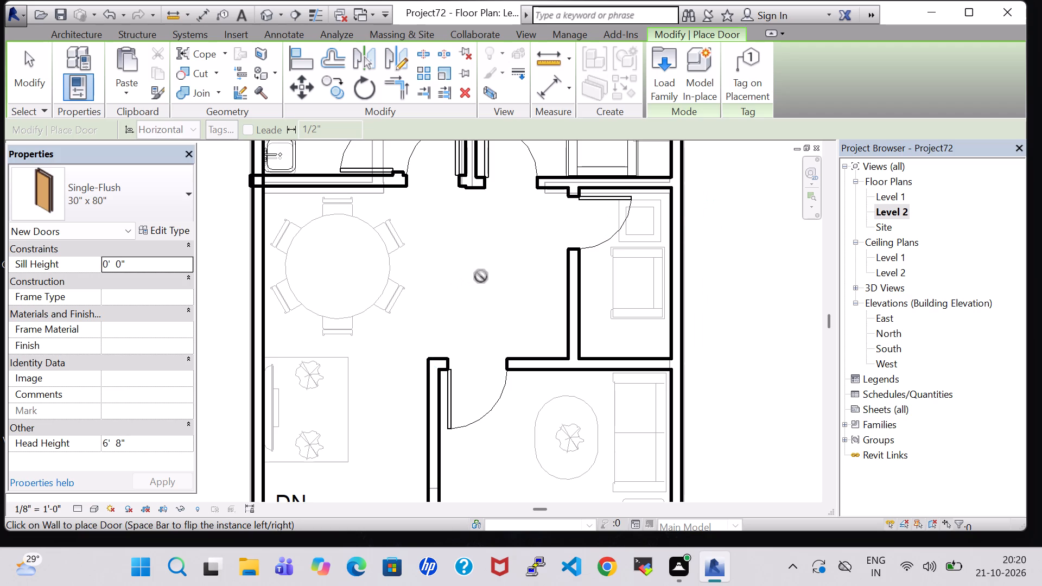
pyautogui.scroll(-4, 481, 276)
pyautogui.press('Escape')
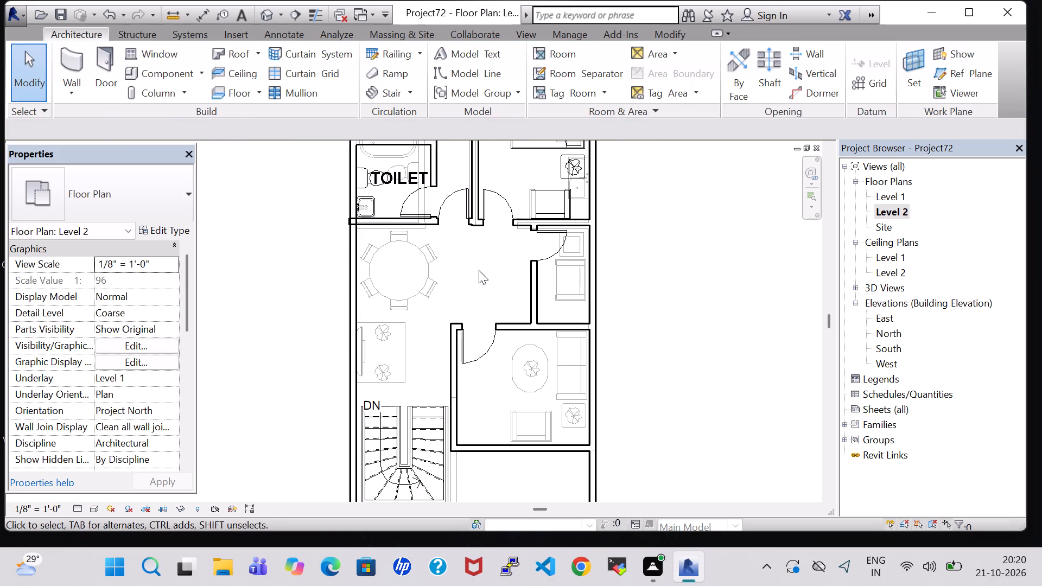
# Create a similar Sink Vanity-Square 20" x 18" from the TOILET's sink, rotated against the small room's east wall opposite its door.
pyautogui.click(371, 203)
pyautogui.rightClick(372, 203)
pyautogui.click(509, 295)
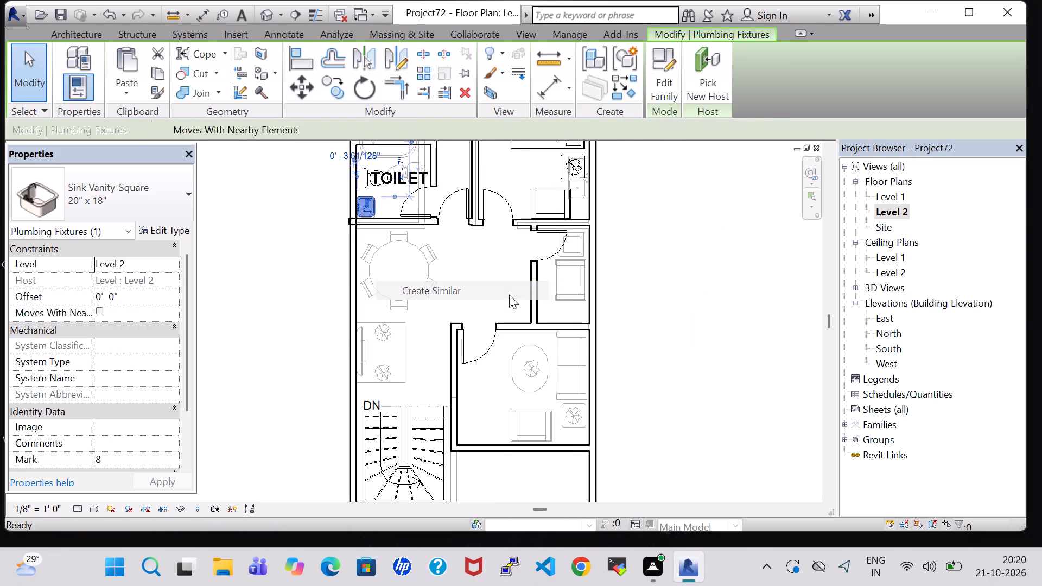
pyautogui.press('space')
pyautogui.press('space')
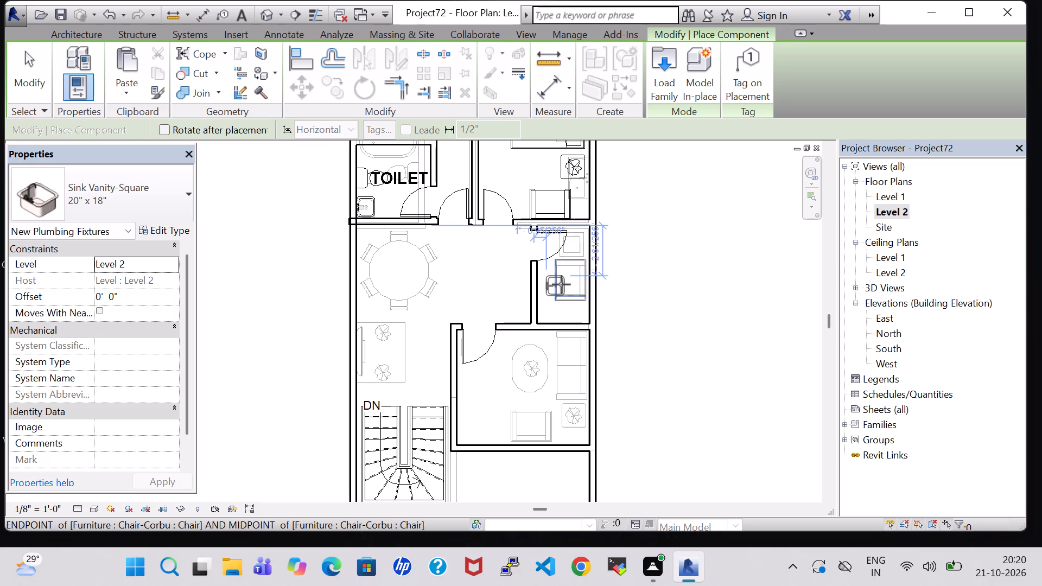
pyautogui.press('space')
pyautogui.press('space')
pyautogui.press('space')
pyautogui.scroll(2, 561, 284)
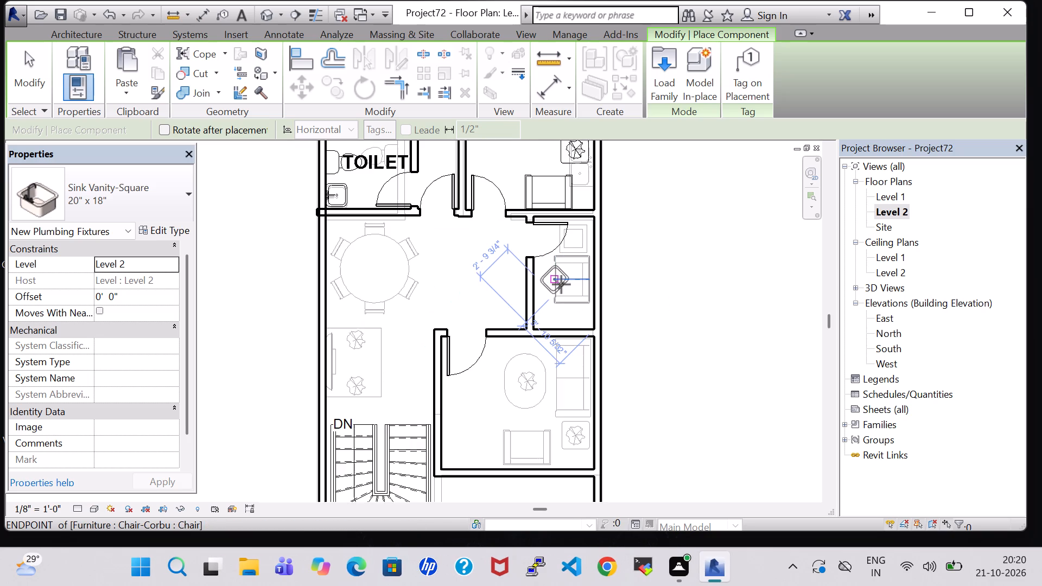
pyautogui.press('space')
pyautogui.scroll(1, 571, 279)
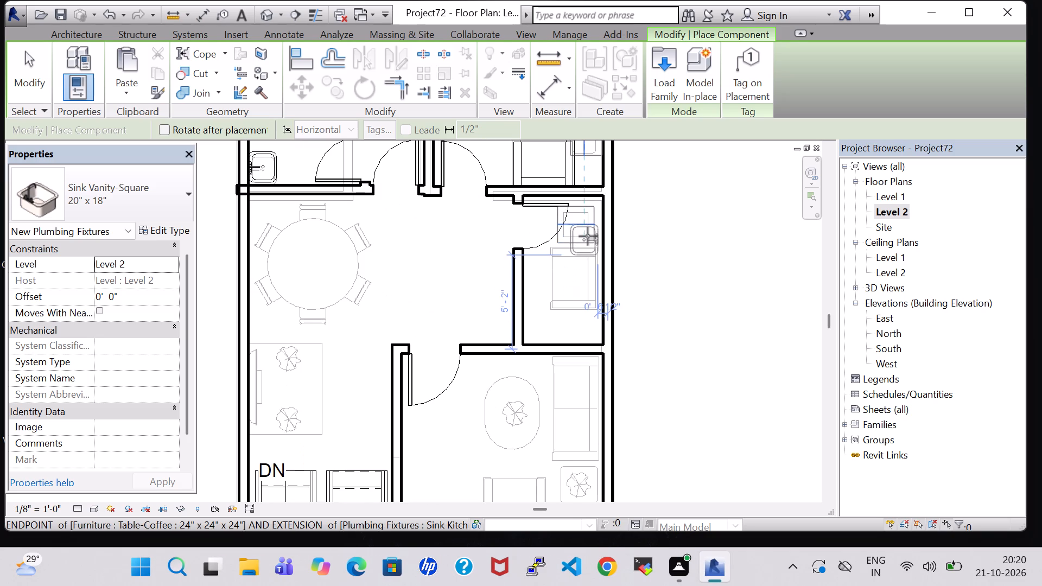
pyautogui.scroll(5, 589, 240)
pyautogui.click(593, 241)
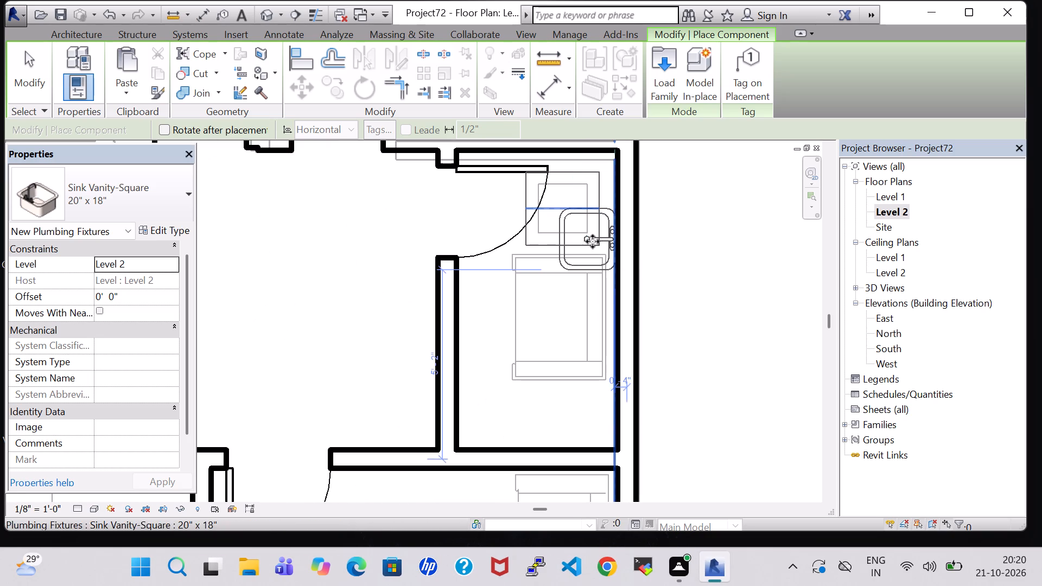
pyautogui.press('Escape')
pyautogui.press('Escape')
pyautogui.scroll(-5, 557, 325)
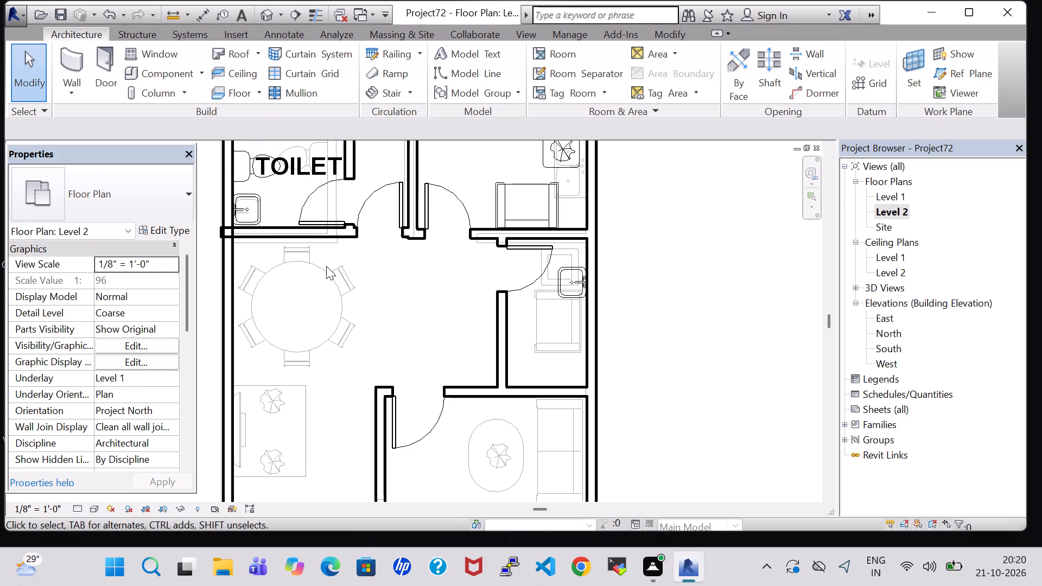
# Create a similar Toilet-Domestic-3D in the small room, rotated to back onto the south wall, about 2'-5" from the west wall.
pyautogui.click(245, 172)
pyautogui.rightClick(245, 172)
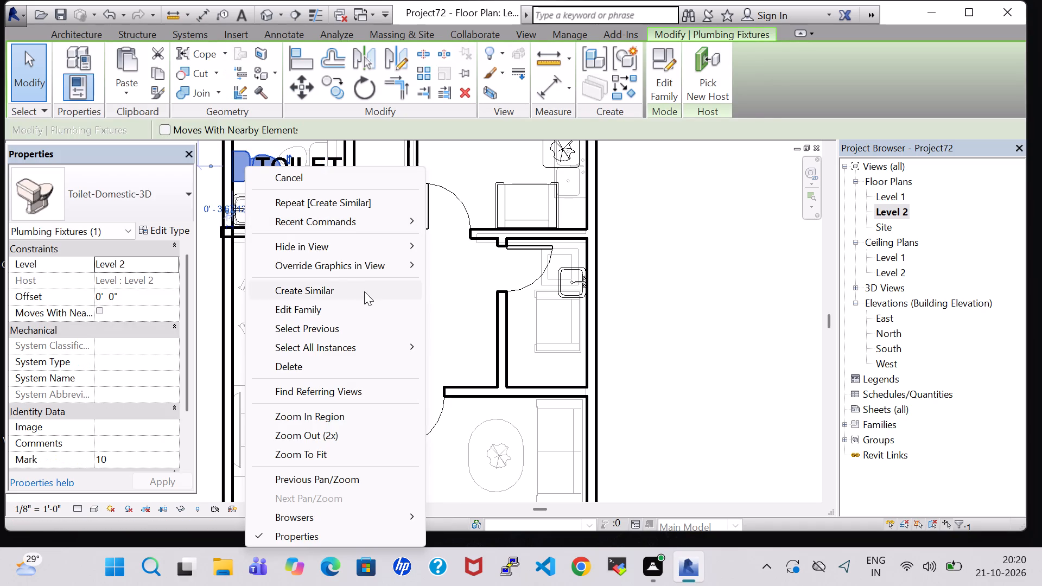
pyautogui.click(364, 291)
pyautogui.press('space')
pyautogui.press('space')
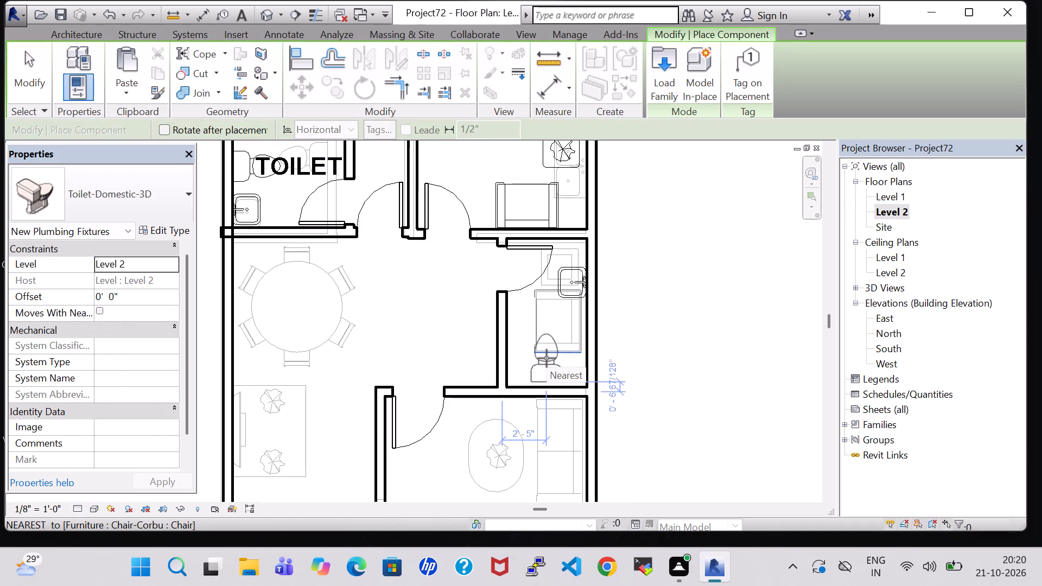
pyautogui.scroll(3, 547, 358)
pyautogui.click(547, 358)
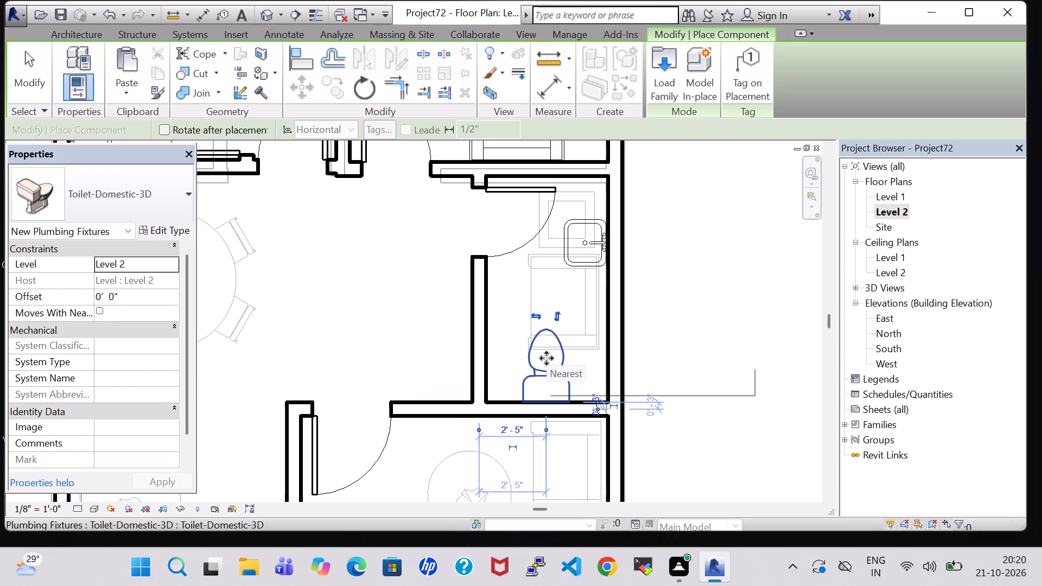
pyautogui.press('Escape')
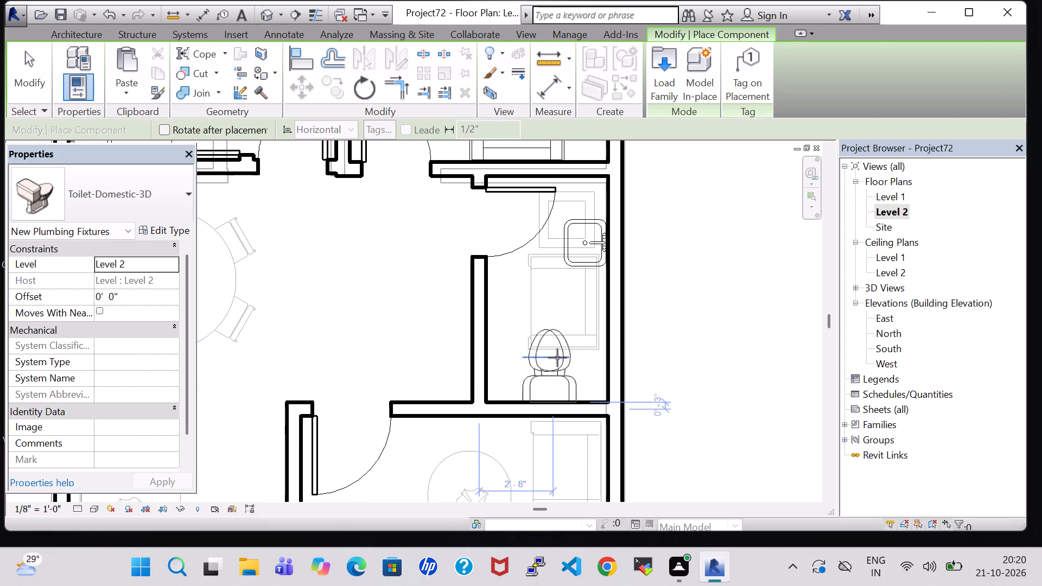
pyautogui.press('Escape')
pyautogui.scroll(-7, 638, 336)
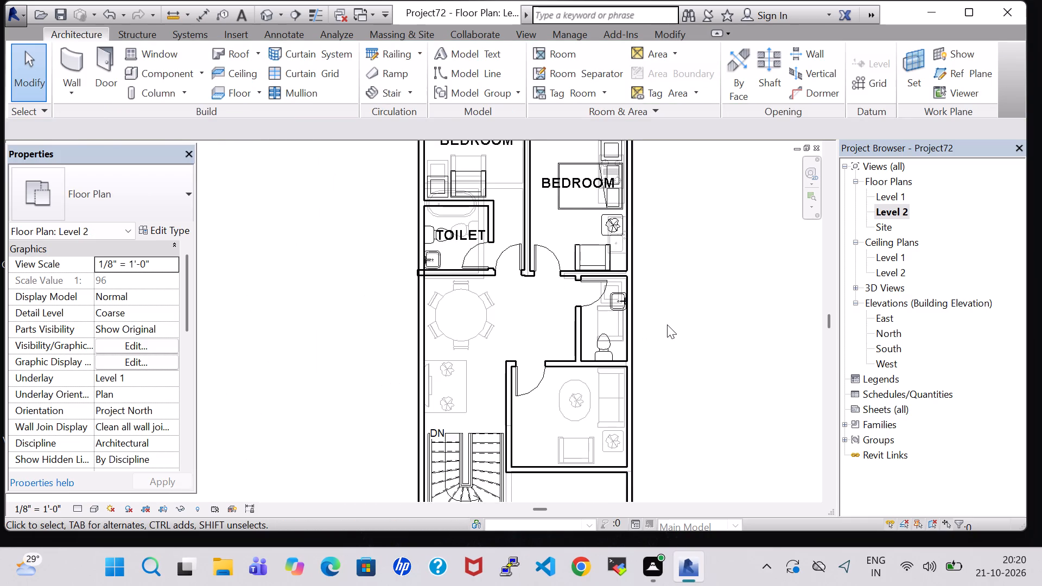
# Load the Floor Drain - Round family from the US Imperial library's Plumbing, MEP, Fixtures, Drains folder.
pyautogui.moveTo(667, 325); pyautogui.dragTo(649, 357, button='middle')
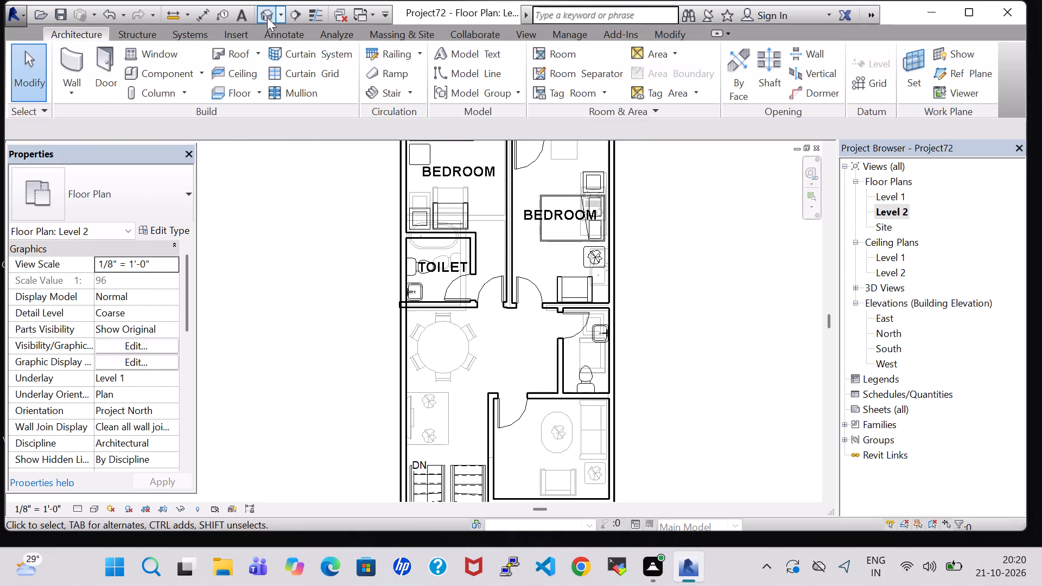
pyautogui.click(163, 70)
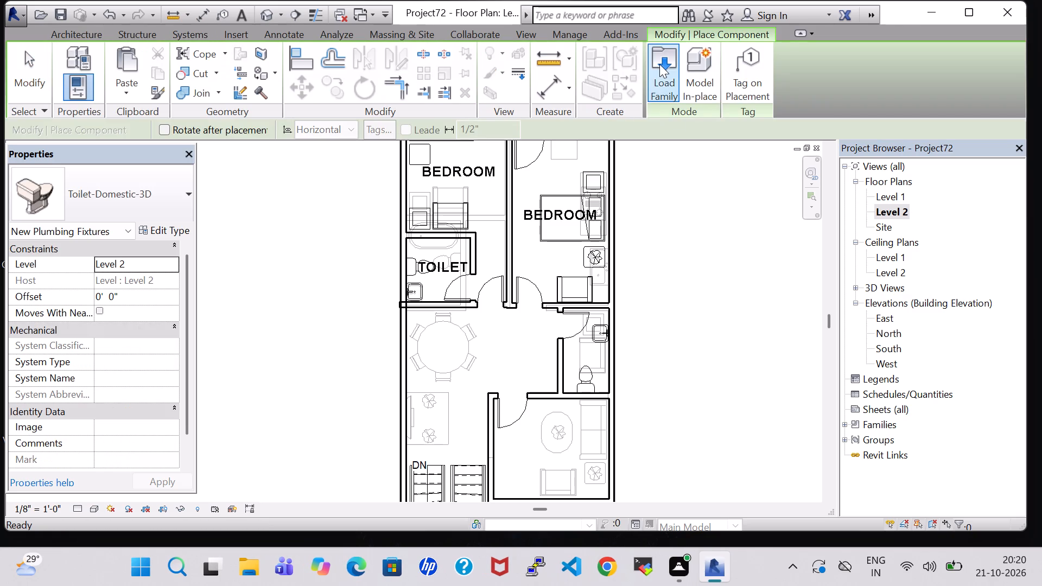
pyautogui.click(655, 64)
pyautogui.click(601, 365)
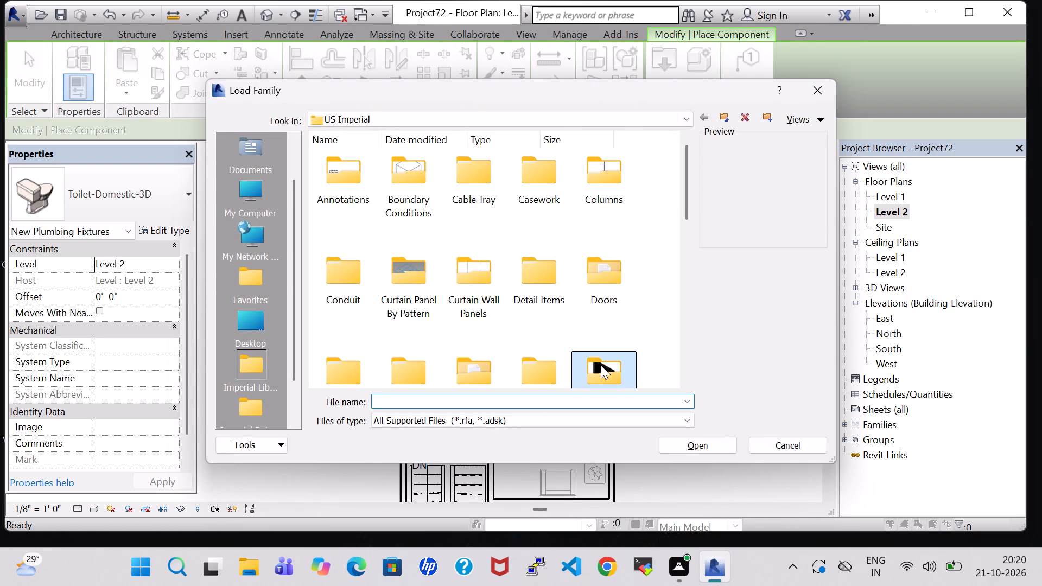
pyautogui.press('p')
pyautogui.doubleClick(469, 190)
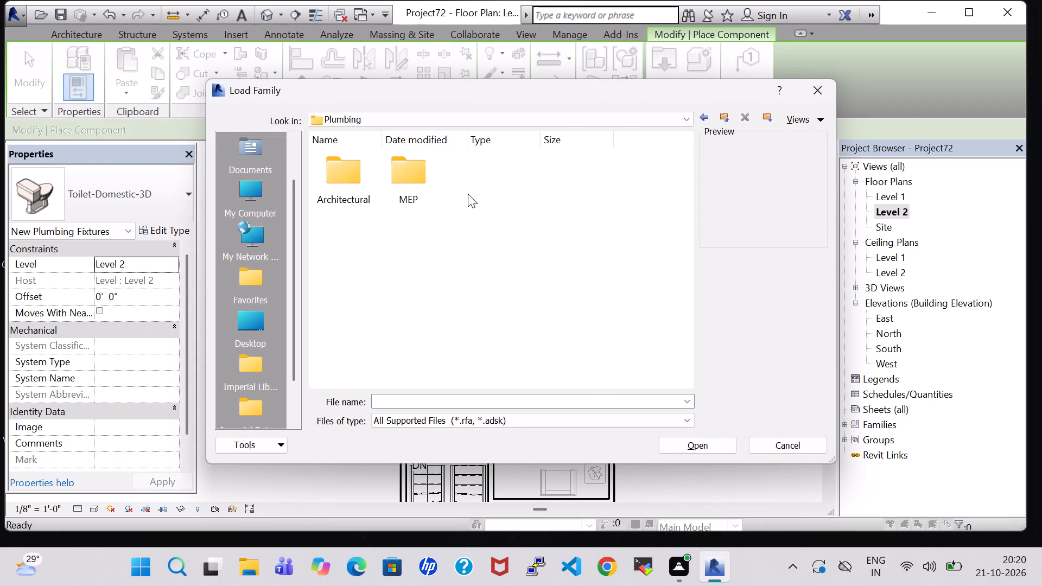
pyautogui.doubleClick(420, 188)
pyautogui.doubleClick(403, 180)
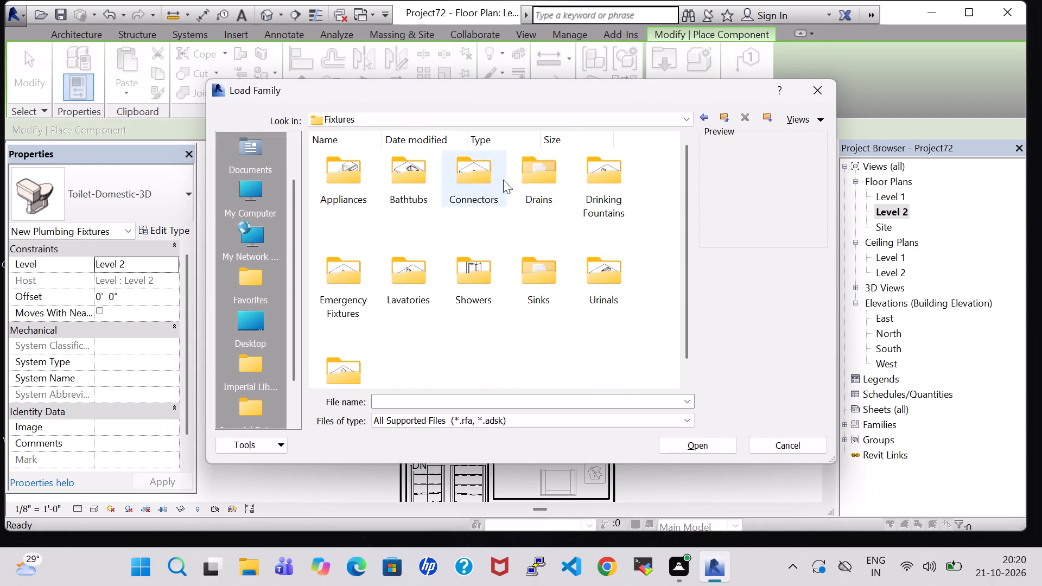
pyautogui.doubleClick(539, 180)
pyautogui.click(387, 177)
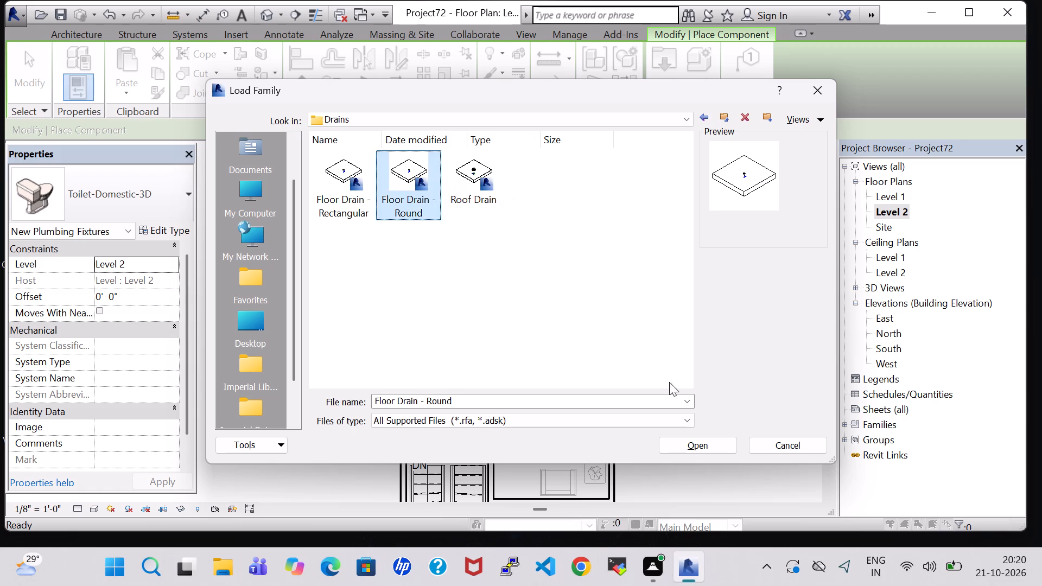
pyautogui.click(687, 442)
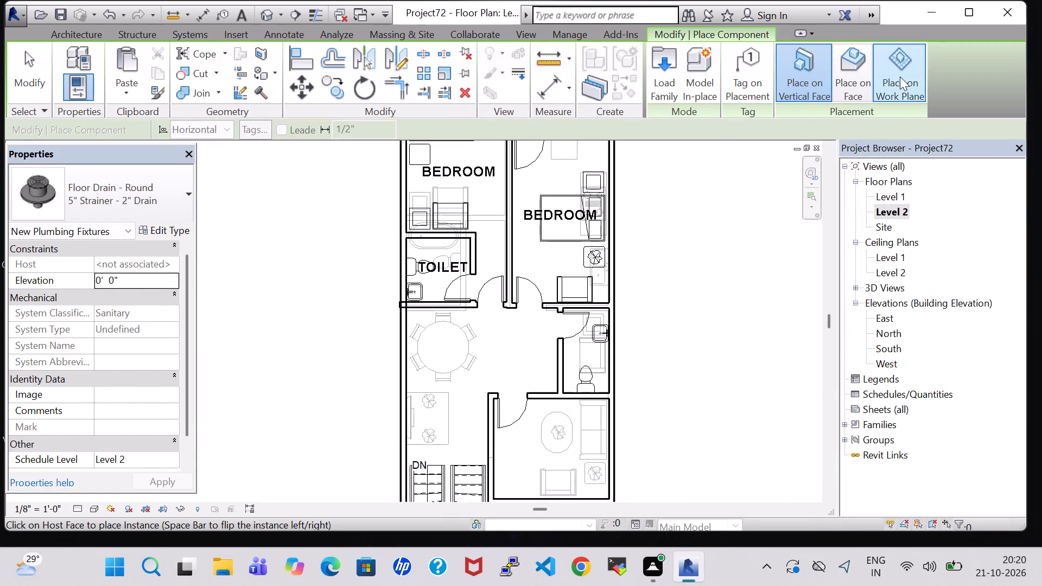
# Place 5" Strainer - 2" Drain floor drains on the Level 2 work plane: between the small room's sink and toilet, and near the TOILET's north wall.
pyautogui.click(905, 77)
pyautogui.scroll(8, 585, 353)
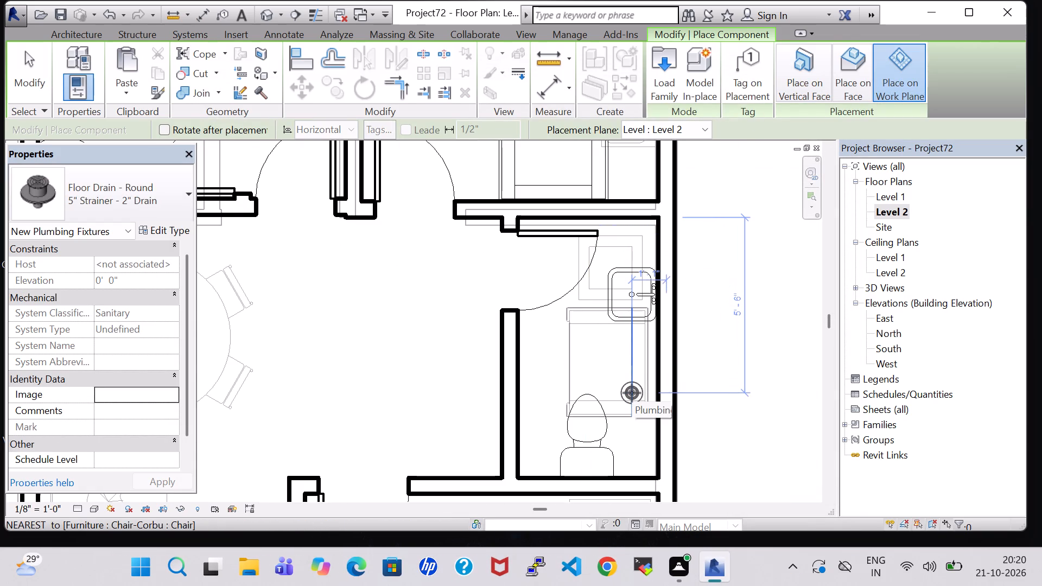
pyautogui.click(632, 393)
pyautogui.scroll(-6, 602, 357)
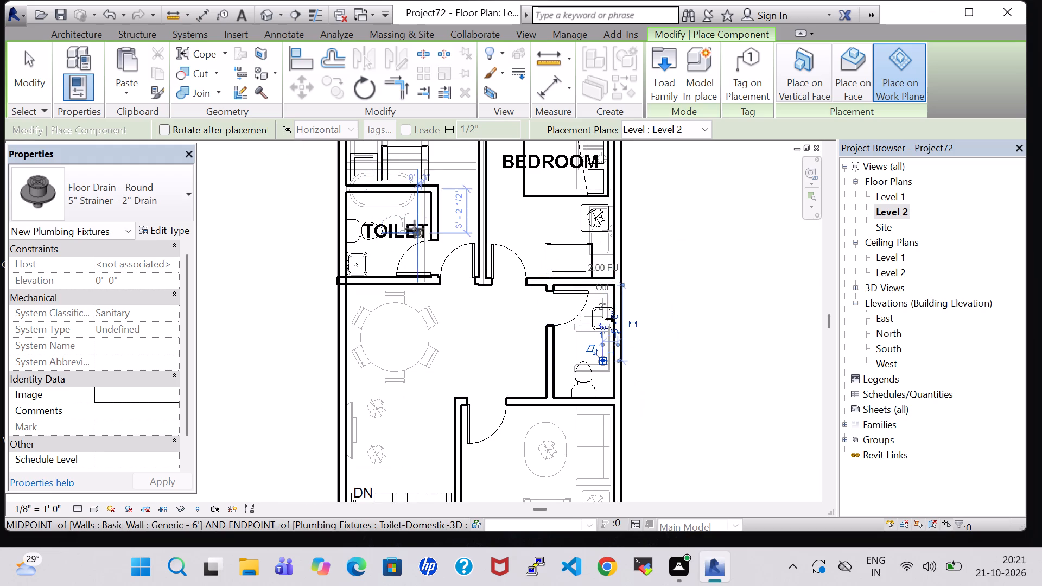
pyautogui.scroll(5, 415, 229)
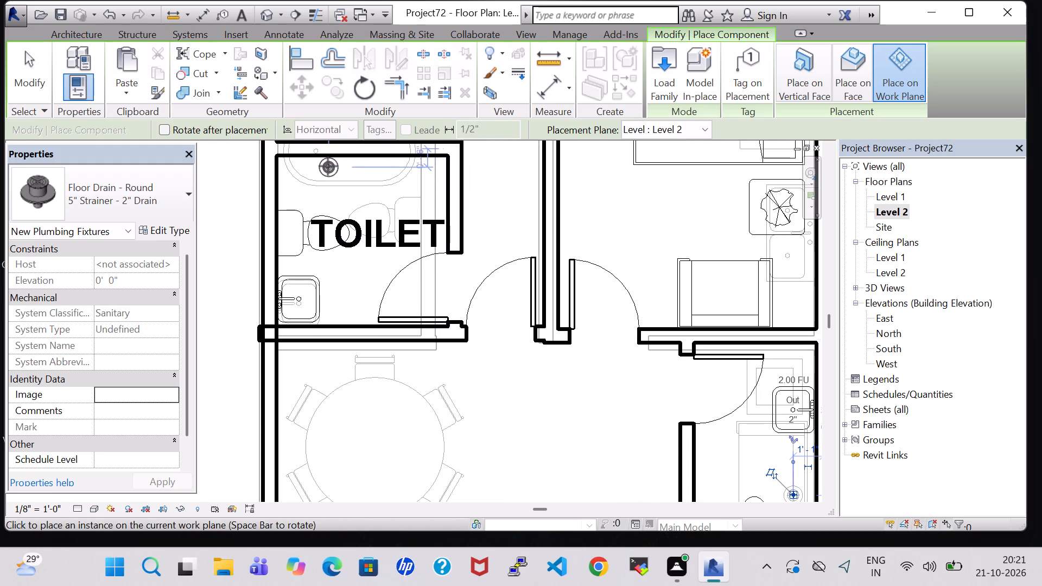
pyautogui.click(321, 193)
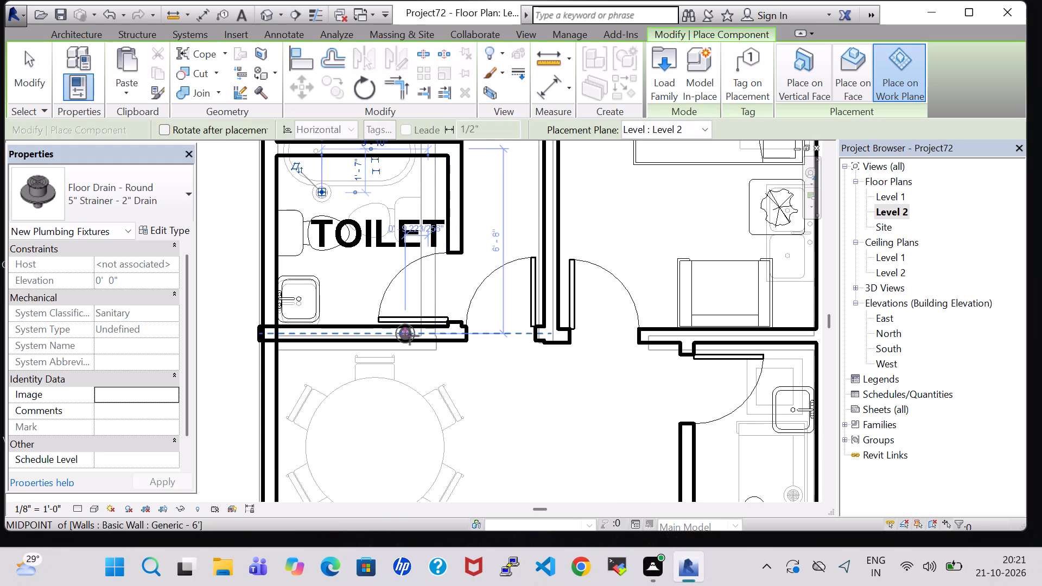
pyautogui.press('Escape')
pyautogui.press('Escape')
# Place a tagged room in the small room with the new sink and toilet, and name it TOILET.
pyautogui.scroll(-6, 538, 374)
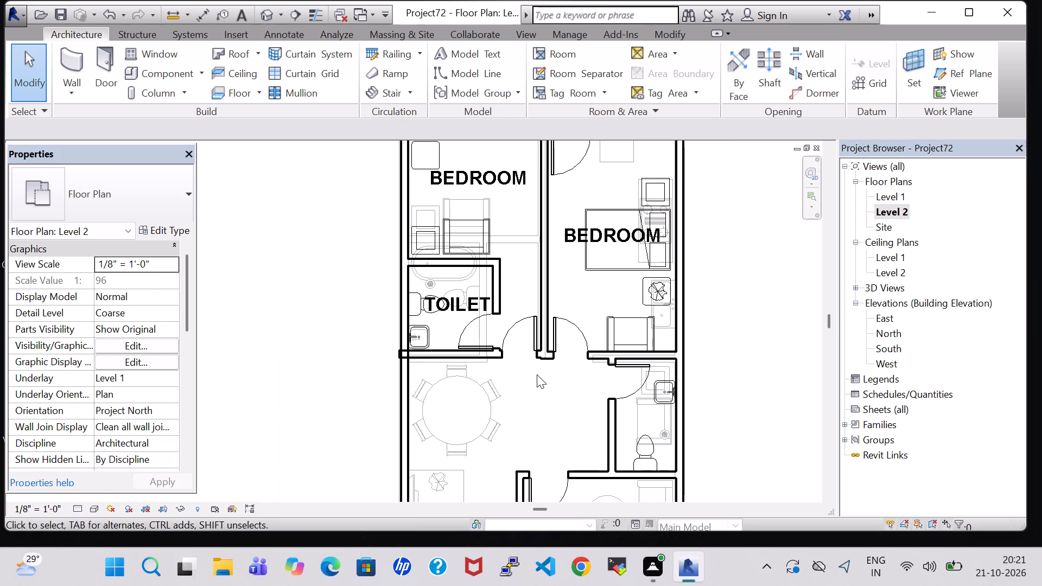
pyautogui.moveTo(537, 374); pyautogui.dragTo(533, 312, button='middle')
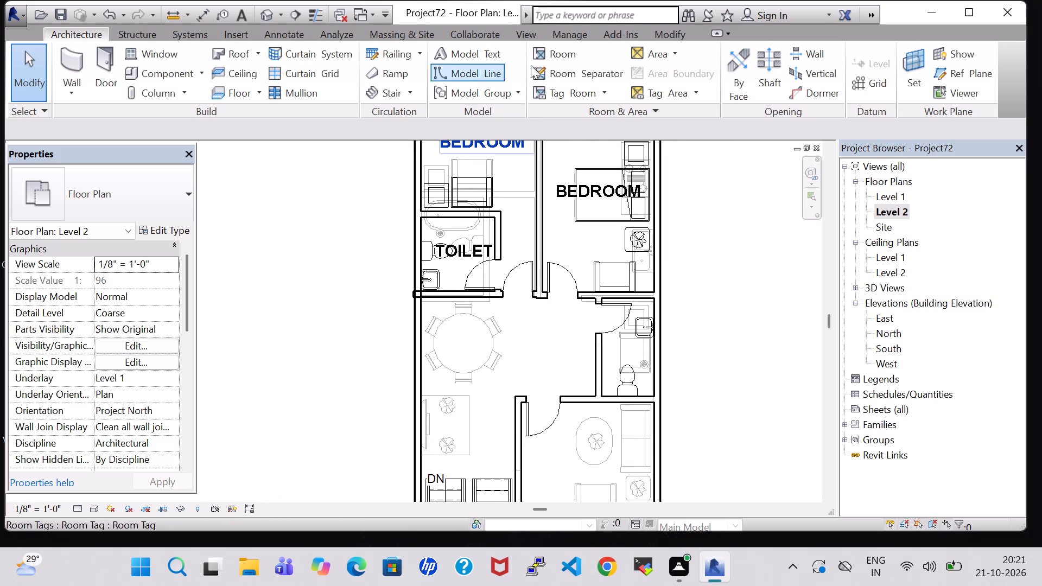
pyautogui.click(563, 59)
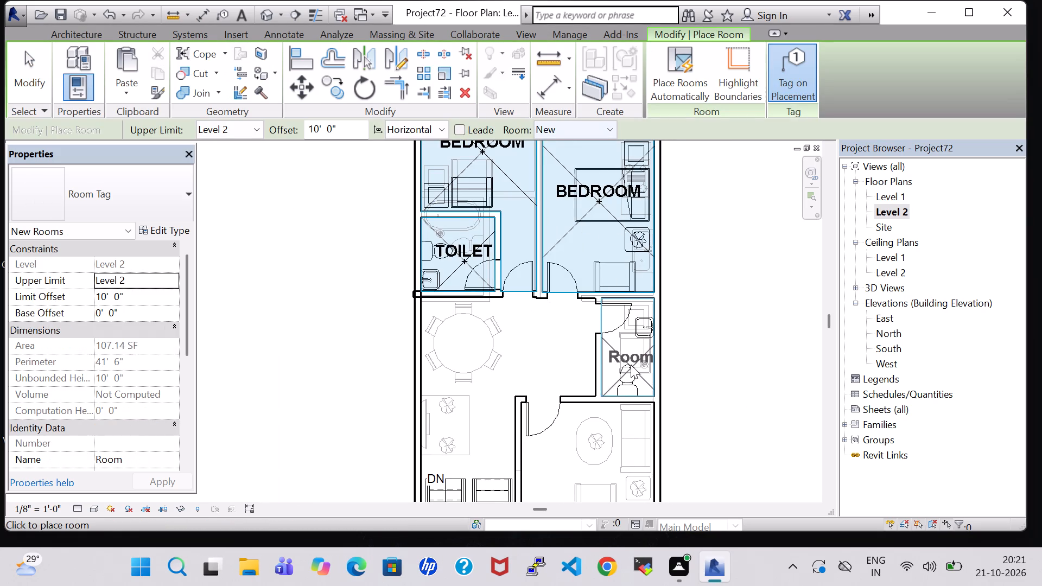
pyautogui.click(627, 362)
pyautogui.press('Escape')
pyautogui.doubleClick(628, 355)
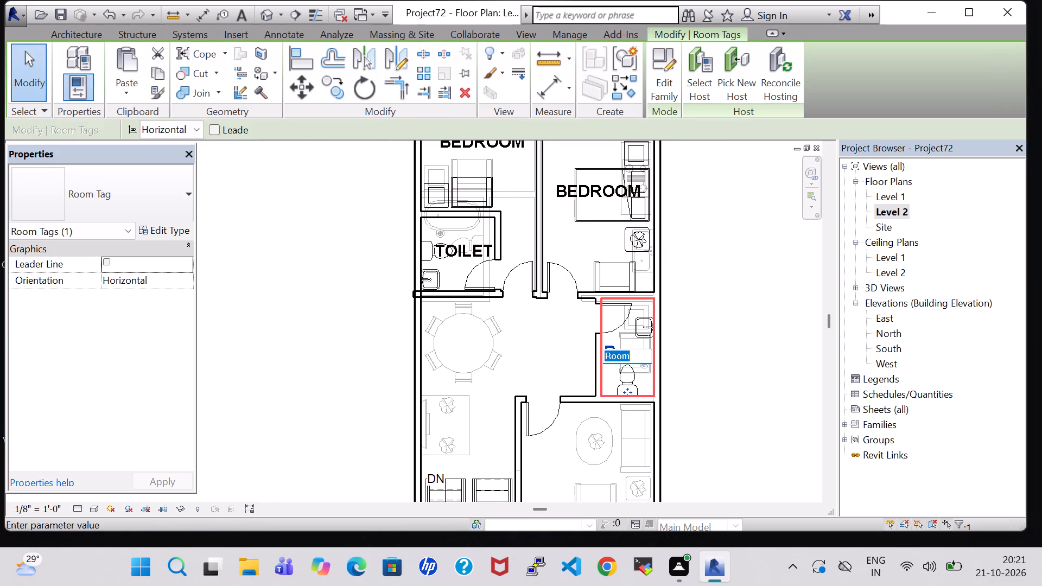
pyautogui.press('BackSpace')
pyautogui.write('TOILET')
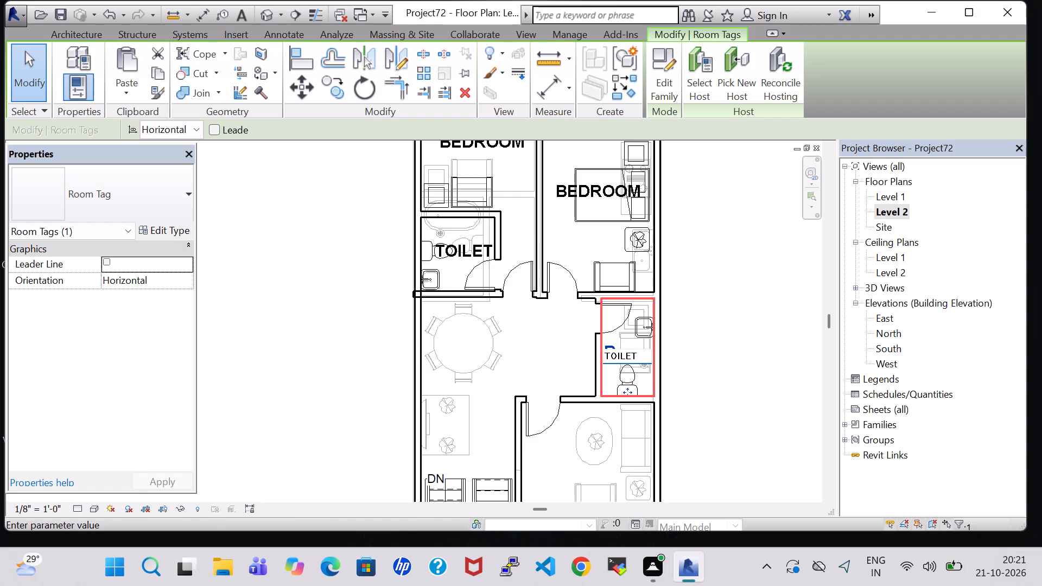
pyautogui.press('Return')
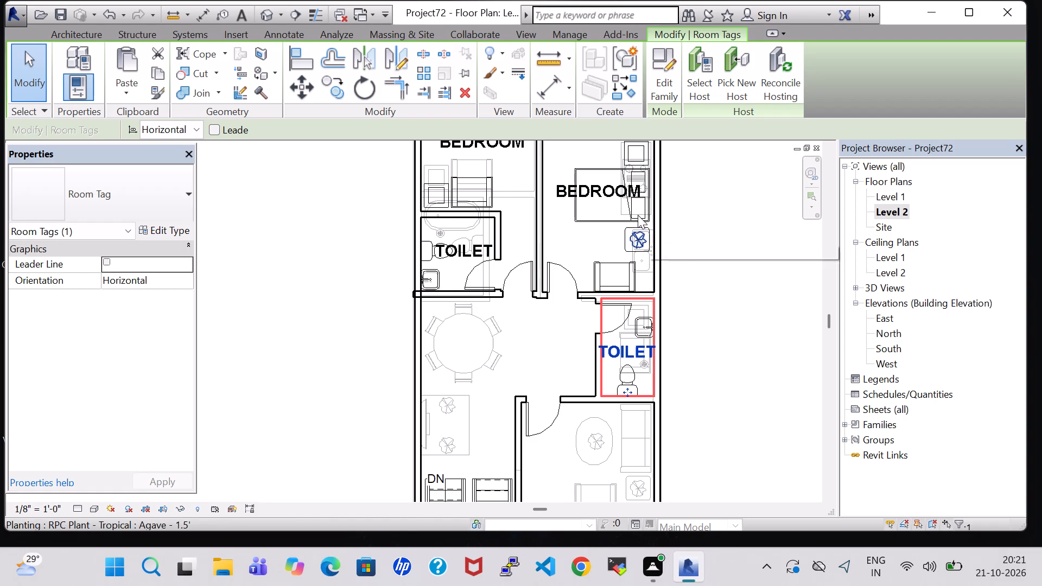
# Set the new TOILET tag's orientation to Vertical and nudge it slightly north and east within the small room.
pyautogui.click(192, 134)
pyautogui.click(190, 156)
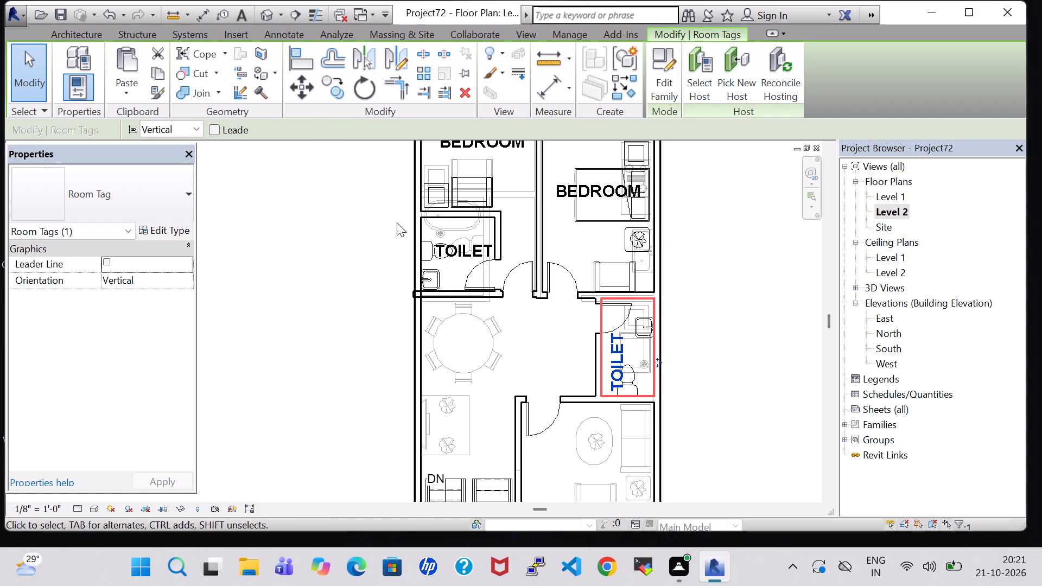
pyautogui.press('Up')
pyautogui.press('Up')
pyautogui.press('Down')
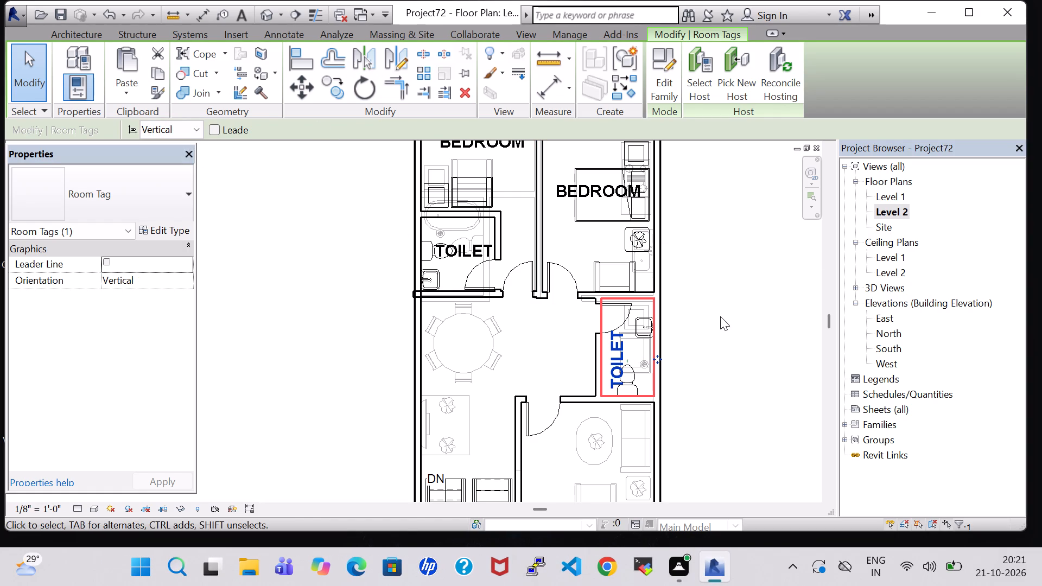
pyautogui.press('Right')
pyautogui.press('Right')
pyautogui.press('Right')
pyautogui.click(739, 338)
# Create a similar Bed-Box Double 53" x 74" in the larger room south of the small toilet, rotated with its head toward the east wall.
pyautogui.scroll(-1, 600, 344)
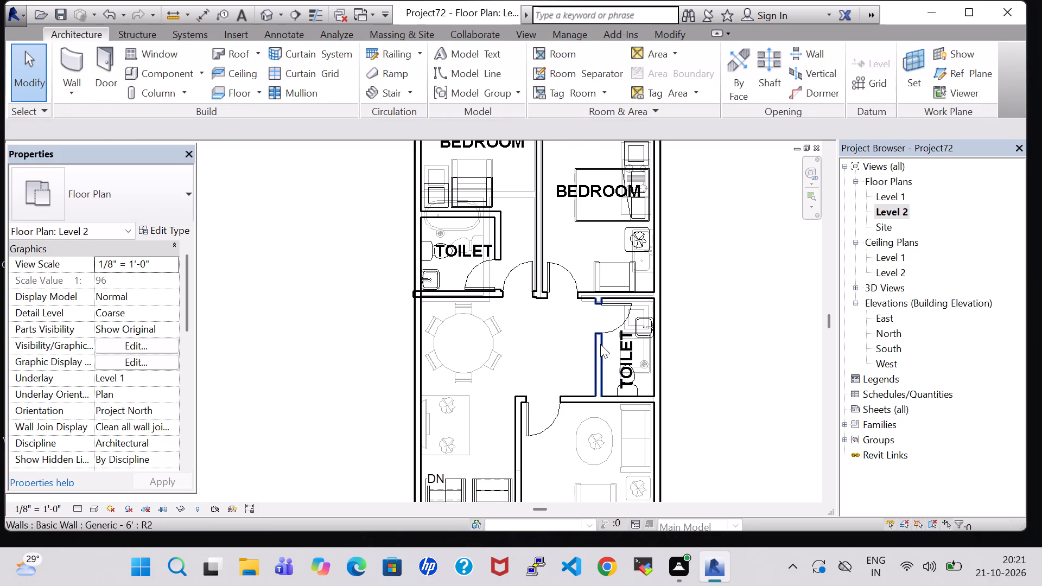
pyautogui.scroll(-1, 600, 344)
pyautogui.moveTo(660, 387); pyautogui.dragTo(662, 367, button='middle')
pyautogui.scroll(-1, 655, 371)
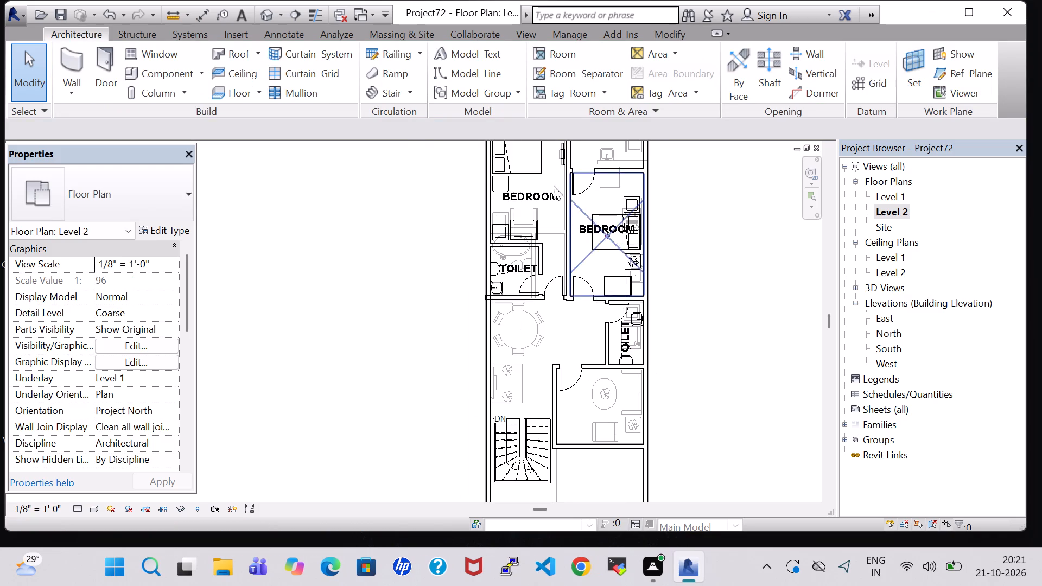
pyautogui.click(539, 170)
pyautogui.rightClick(539, 170)
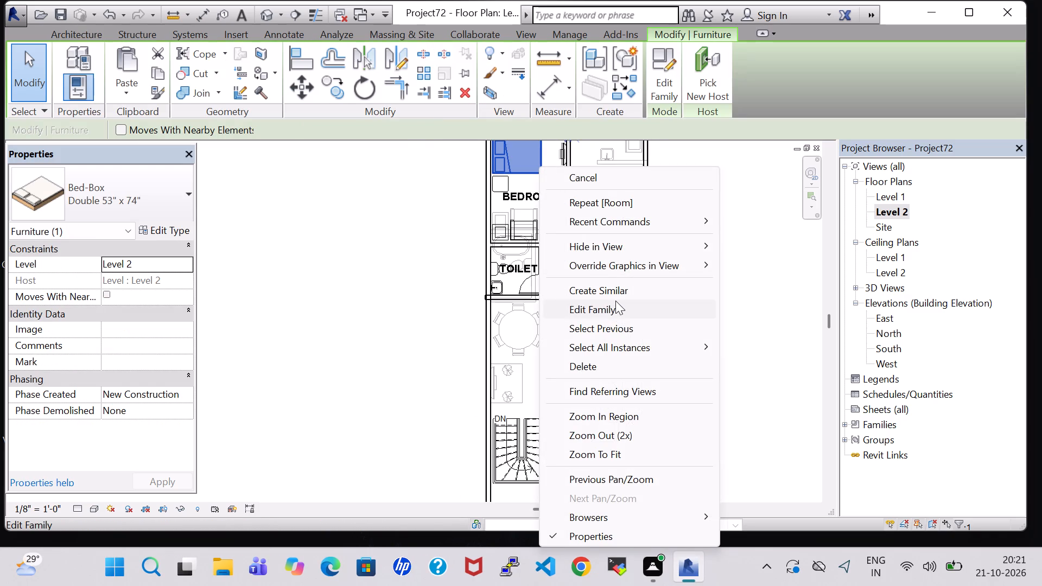
pyautogui.click(615, 293)
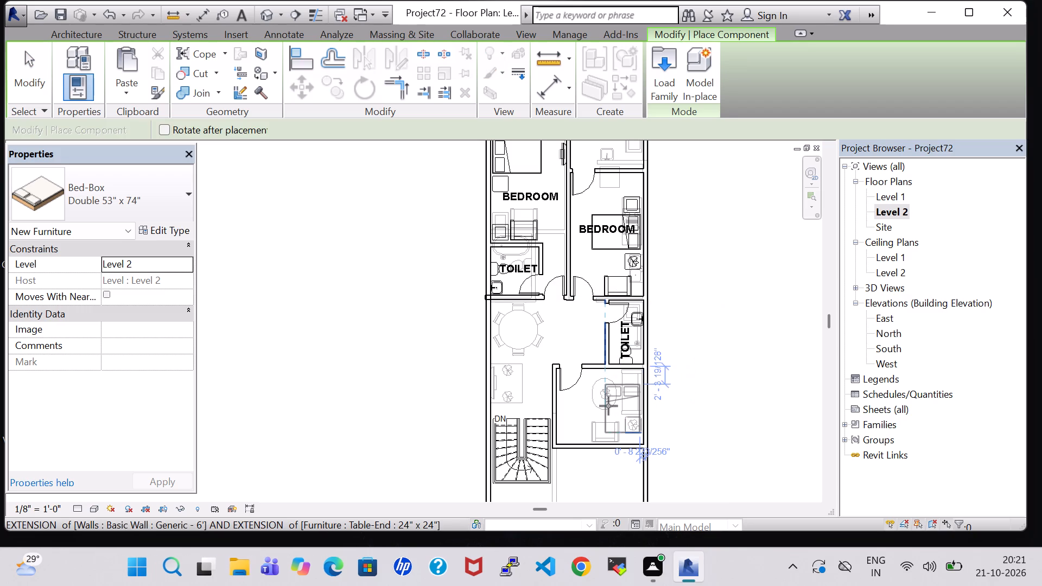
pyautogui.press('space')
pyautogui.press('space')
pyautogui.press('space')
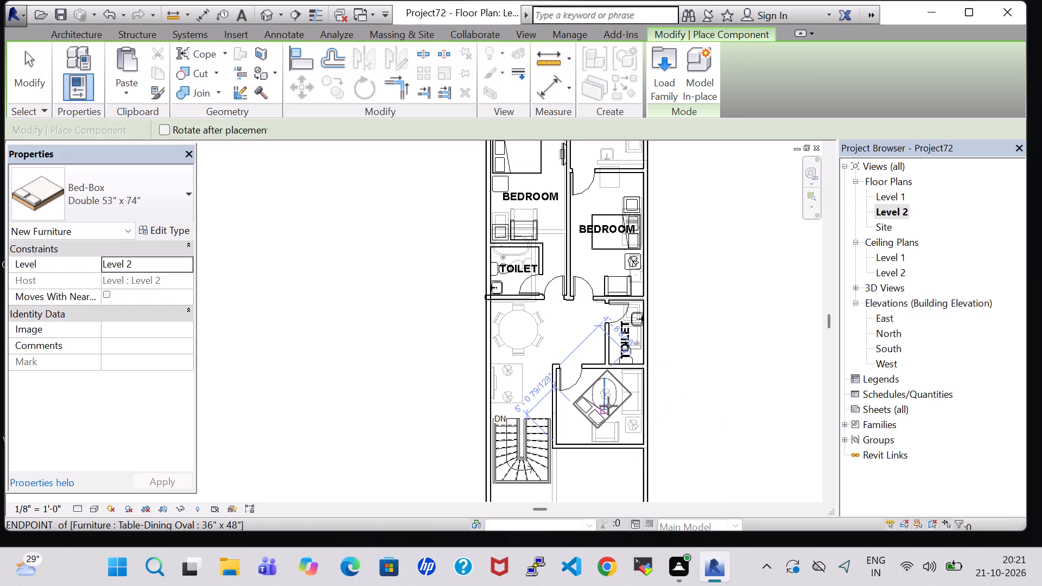
pyautogui.press('space')
pyautogui.press('space')
pyautogui.press('space')
pyautogui.scroll(5, 608, 406)
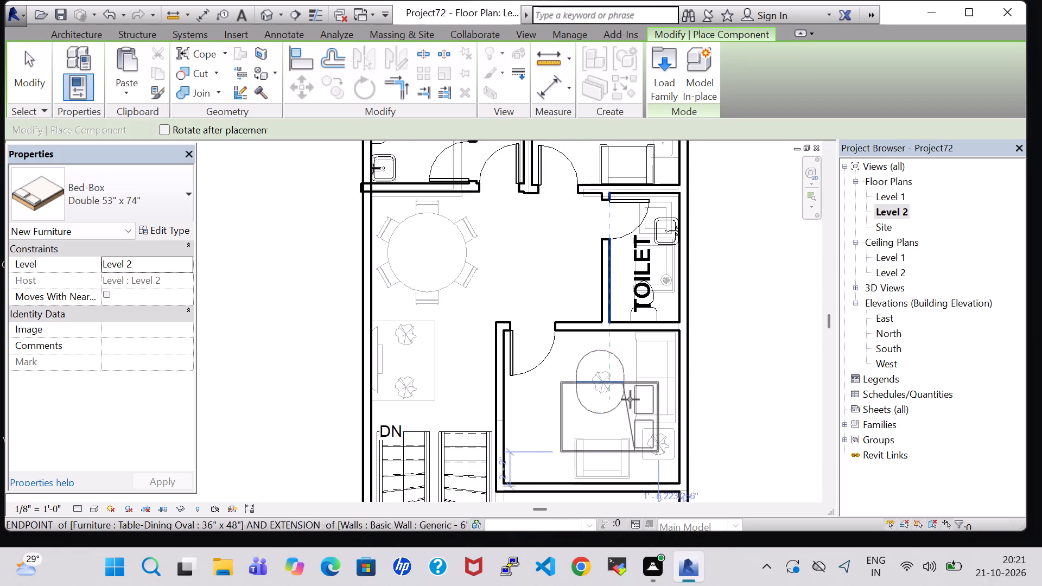
pyautogui.scroll(2, 642, 386)
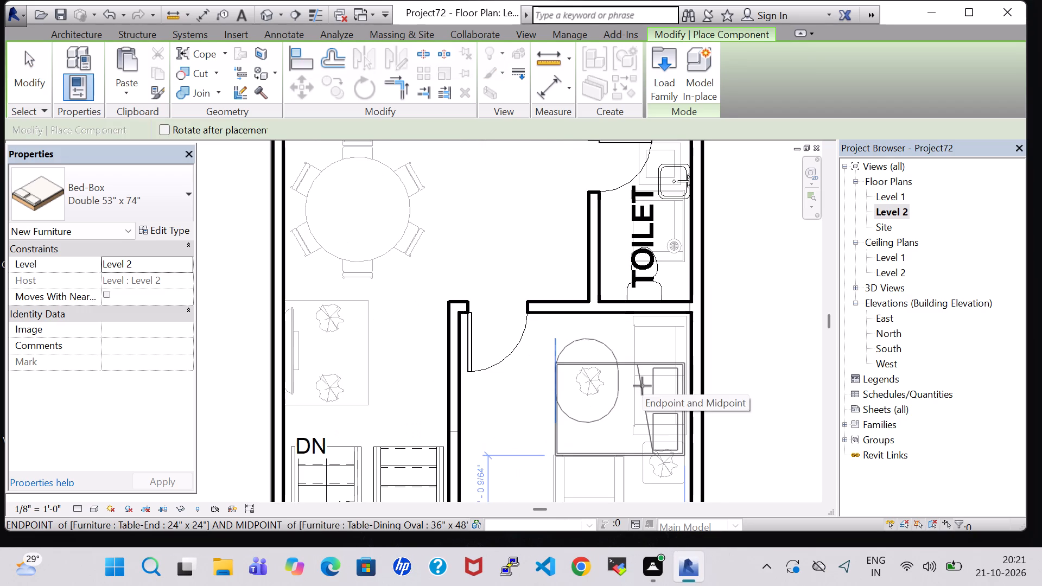
pyautogui.click(642, 386)
pyautogui.press('Escape')
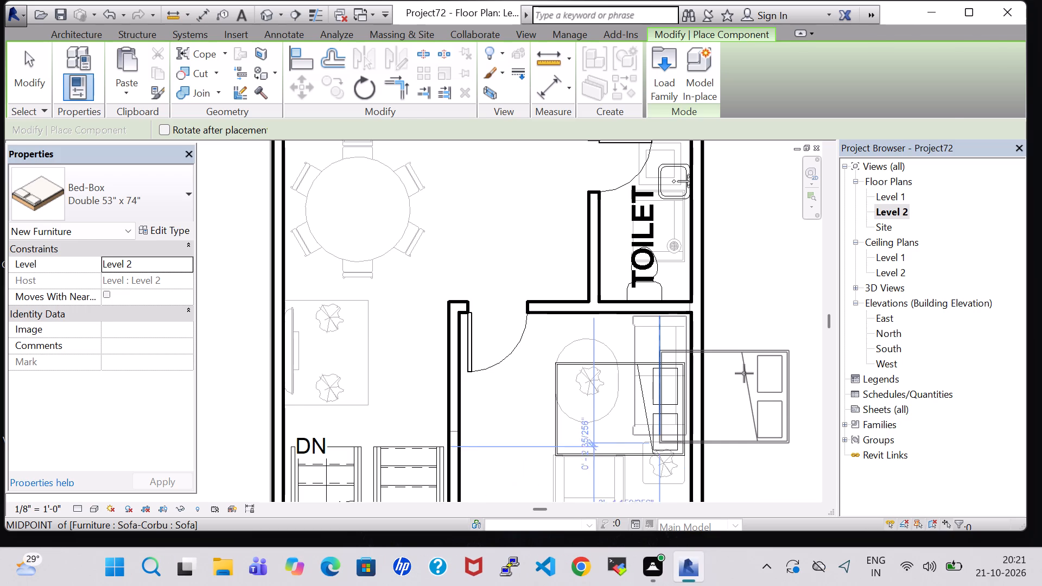
pyautogui.press('Escape')
# Create a similar Table-End 24" x 24" just south of the new bed's head, about 7'-4" from the room's north wall.
pyautogui.scroll(-5, 744, 373)
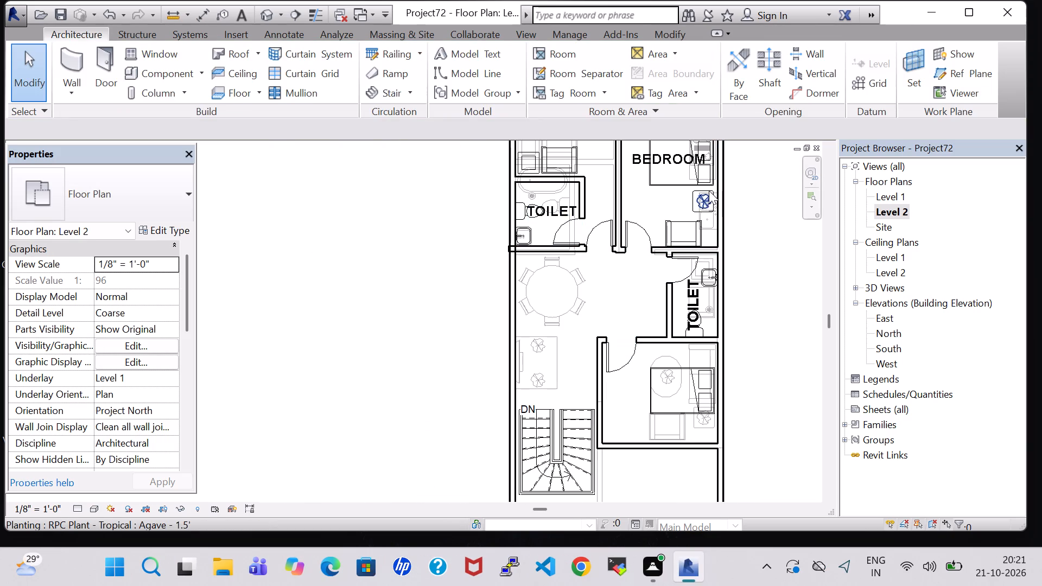
pyautogui.click(689, 200)
pyautogui.rightClick(697, 199)
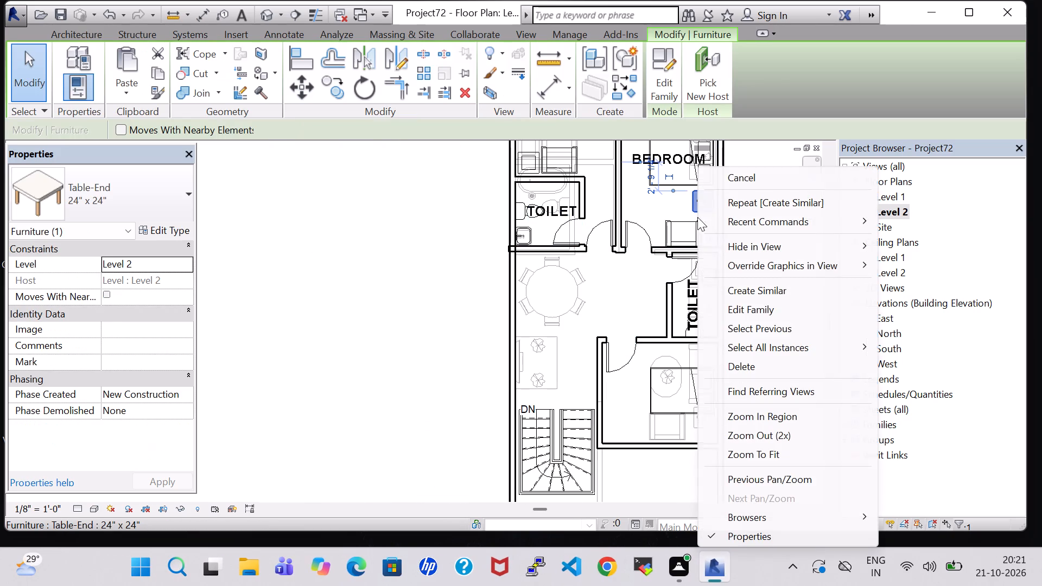
pyautogui.click(745, 298)
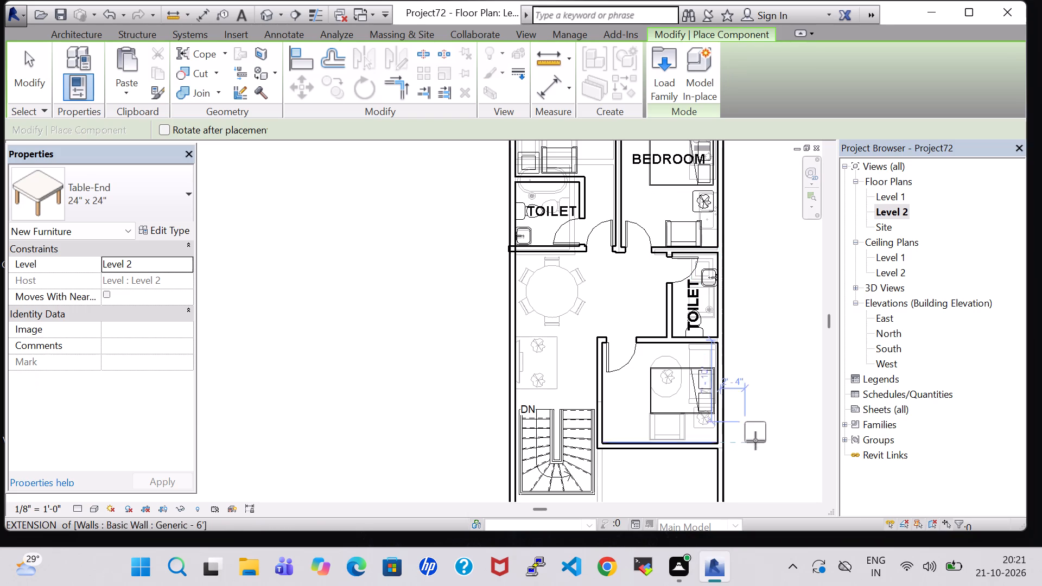
pyautogui.scroll(7, 703, 431)
pyautogui.click(696, 426)
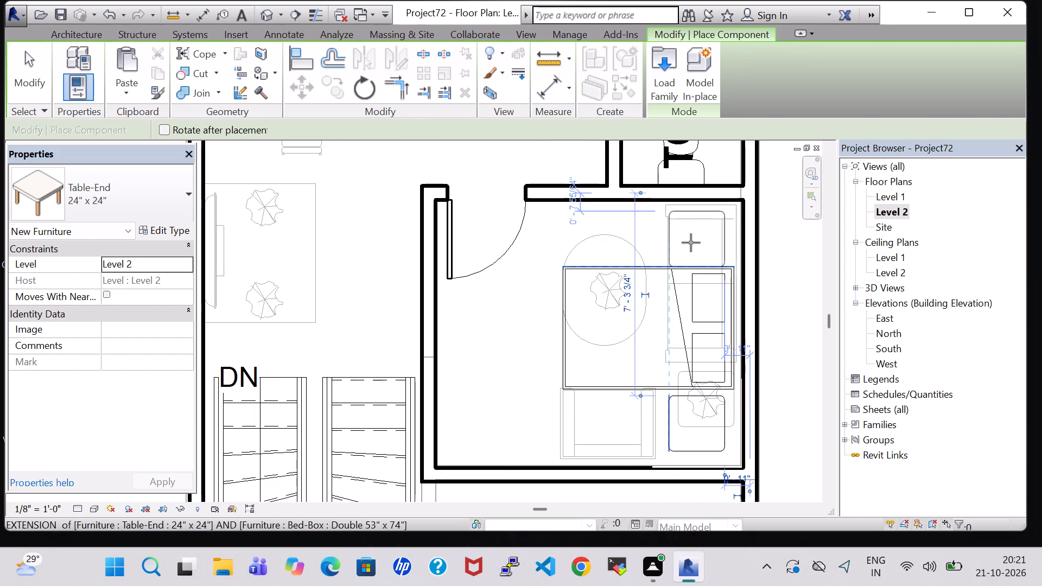
pyautogui.press('Escape')
pyautogui.press('Escape')
# Create a similar RPC Plant Tropical Agave - 1.5' at the west edge of the new end table in the south bedroom.
pyautogui.scroll(-7, 691, 243)
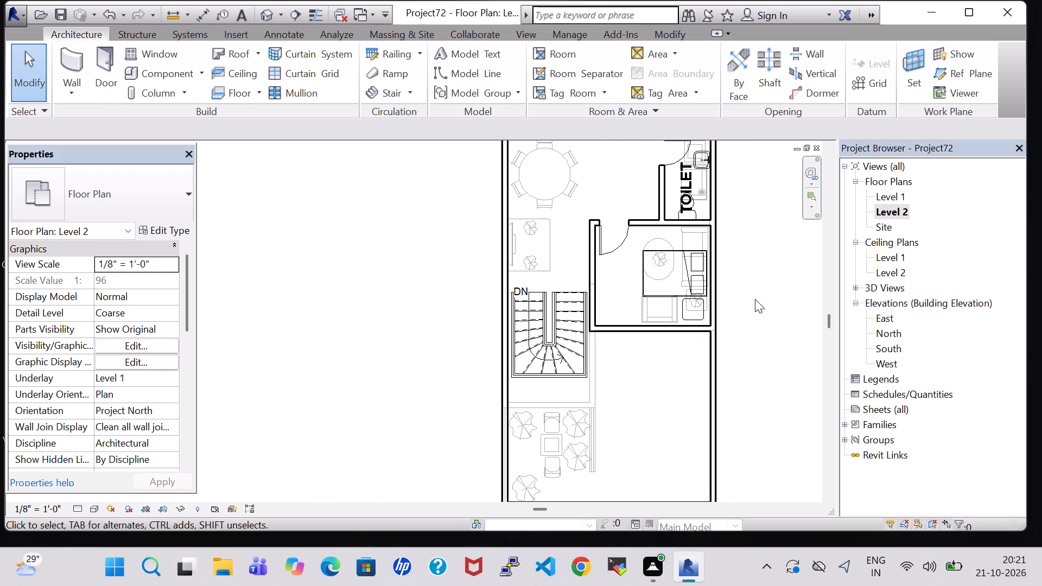
pyautogui.moveTo(764, 276); pyautogui.dragTo(750, 419, button='middle')
pyautogui.scroll(1, 764, 276)
pyautogui.click(675, 193)
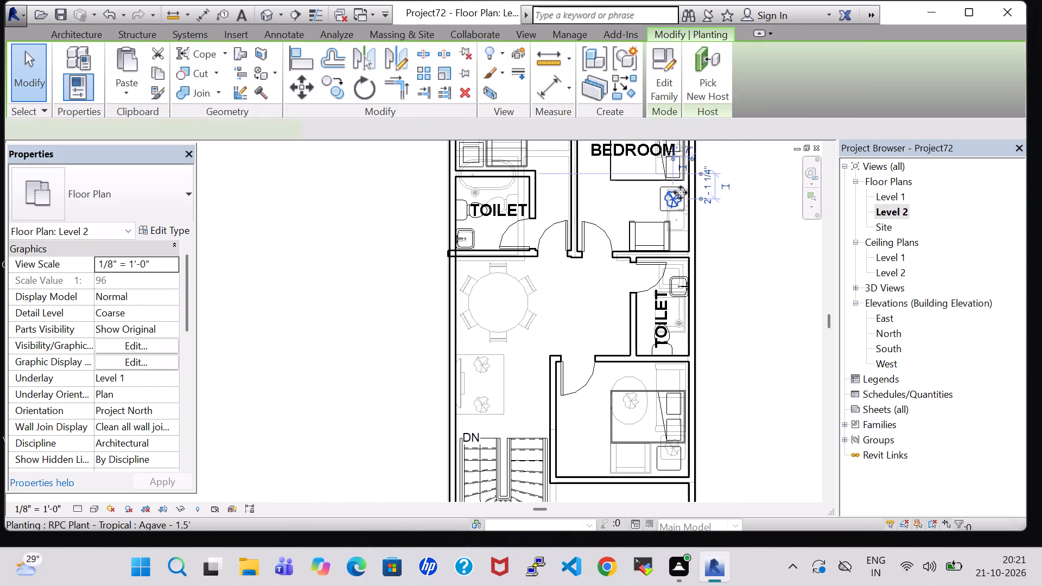
pyautogui.rightClick(682, 193)
pyautogui.click(765, 288)
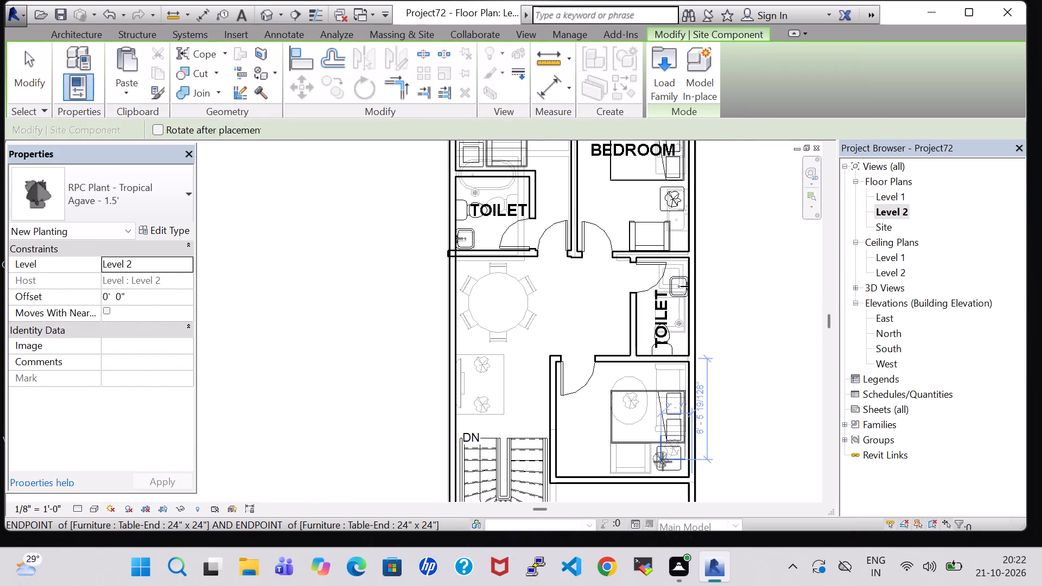
pyautogui.scroll(7, 649, 457)
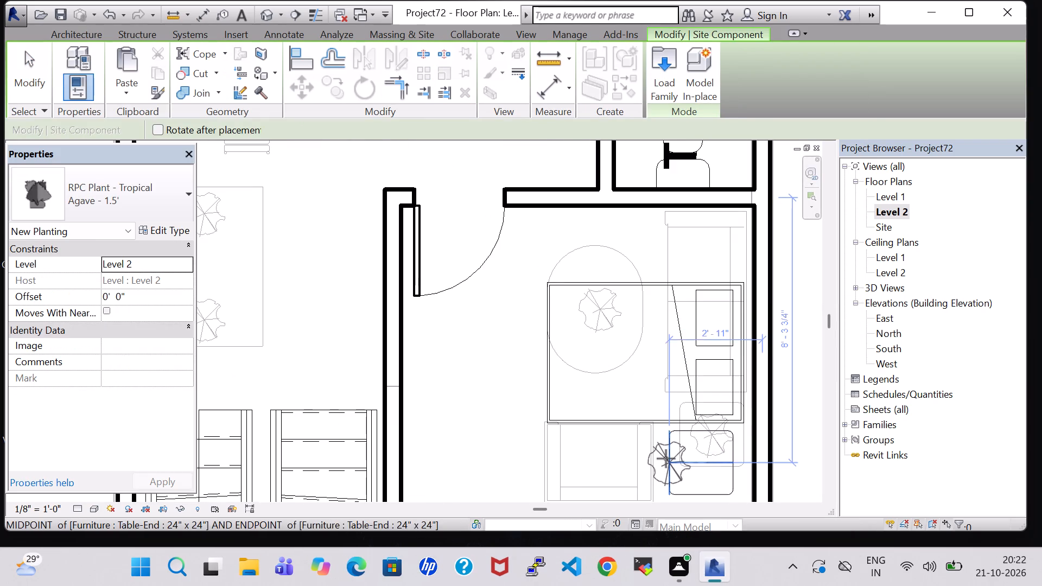
pyautogui.click(666, 458)
pyautogui.press('Escape')
pyautogui.press('Escape')
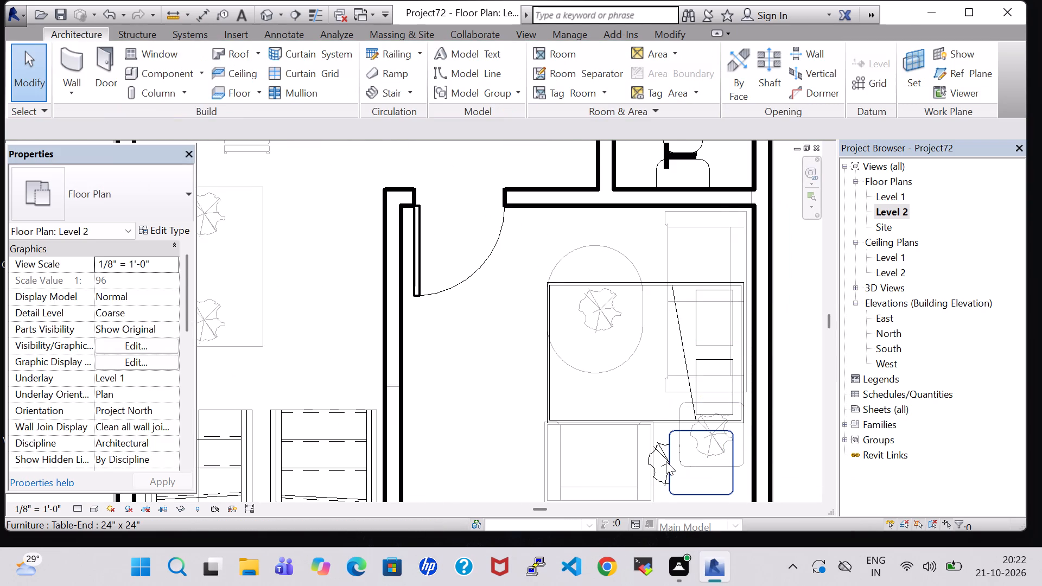
# Set the new plant's Offset to 2' 0" above Level 2.
pyautogui.click(655, 463)
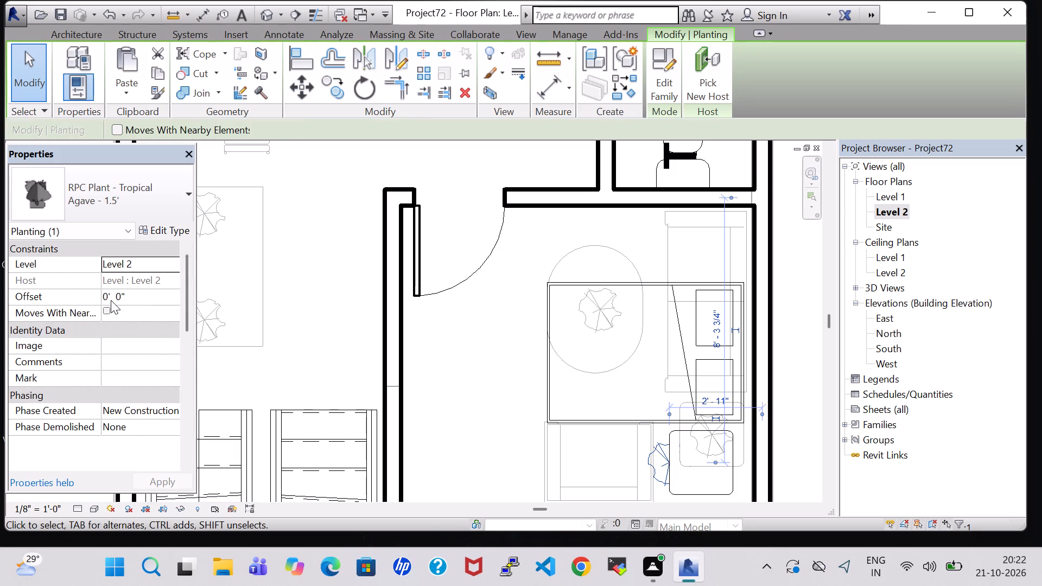
pyautogui.click(111, 300)
pyautogui.press('Left')
pyautogui.press('BackSpace')
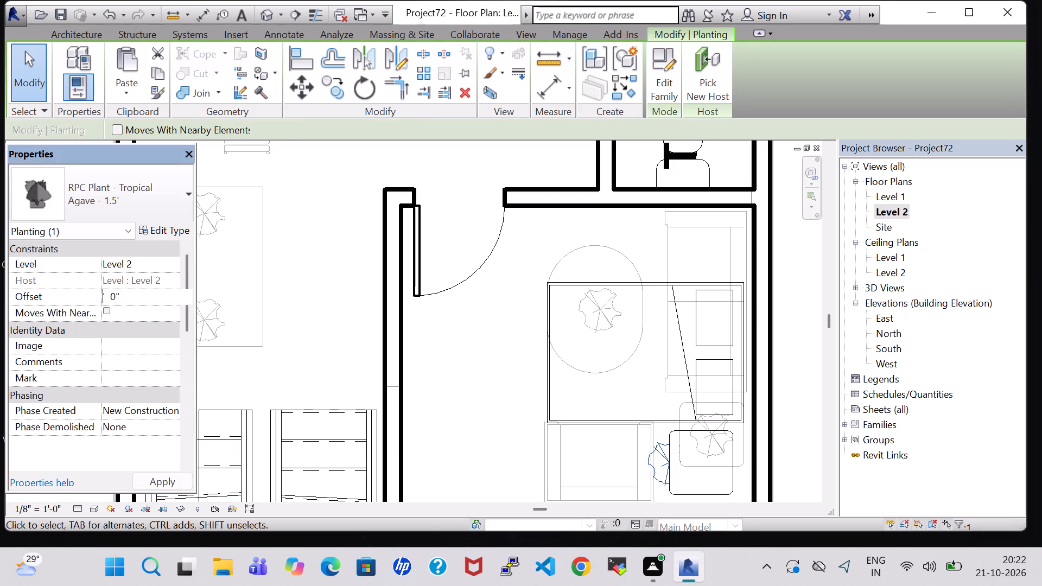
pyautogui.press('2')
pyautogui.click(158, 486)
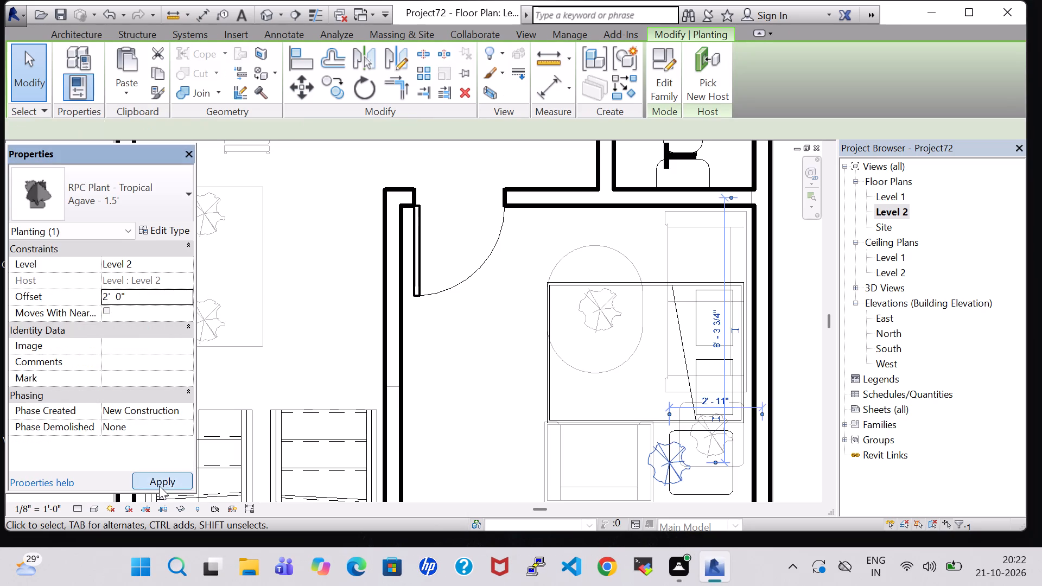
pyautogui.click(437, 425)
# Nudge the new plant east onto the middle of the end table, about 1'-10" from the east wall.
pyautogui.press('Right')
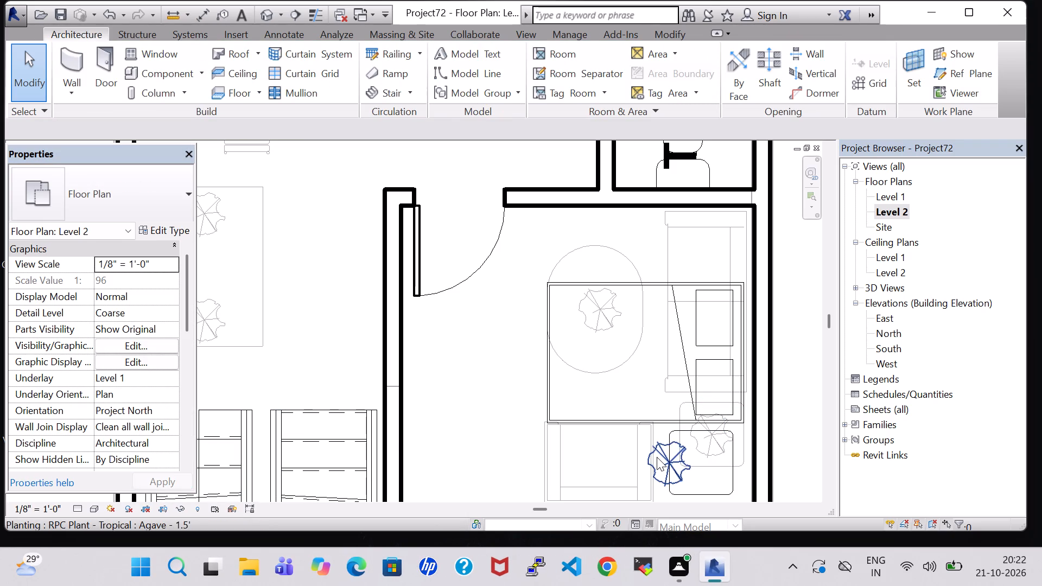
pyautogui.press('Right')
pyautogui.press('Right')
pyautogui.click(659, 458)
pyautogui.press('Right')
pyautogui.press('Right')
pyautogui.press('Right')
pyautogui.press('Right')
pyautogui.press('Right')
pyautogui.press('Right')
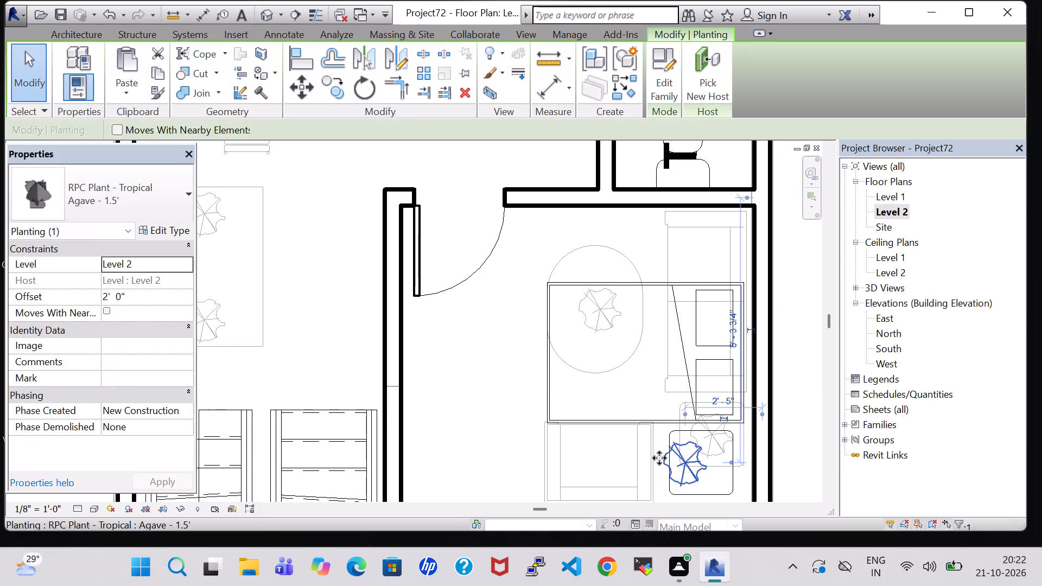
pyautogui.press('Right')
pyautogui.press('Right')
pyautogui.press('Right')
pyautogui.press('Right')
pyautogui.press('Right')
pyautogui.press('Right')
pyautogui.press('Right')
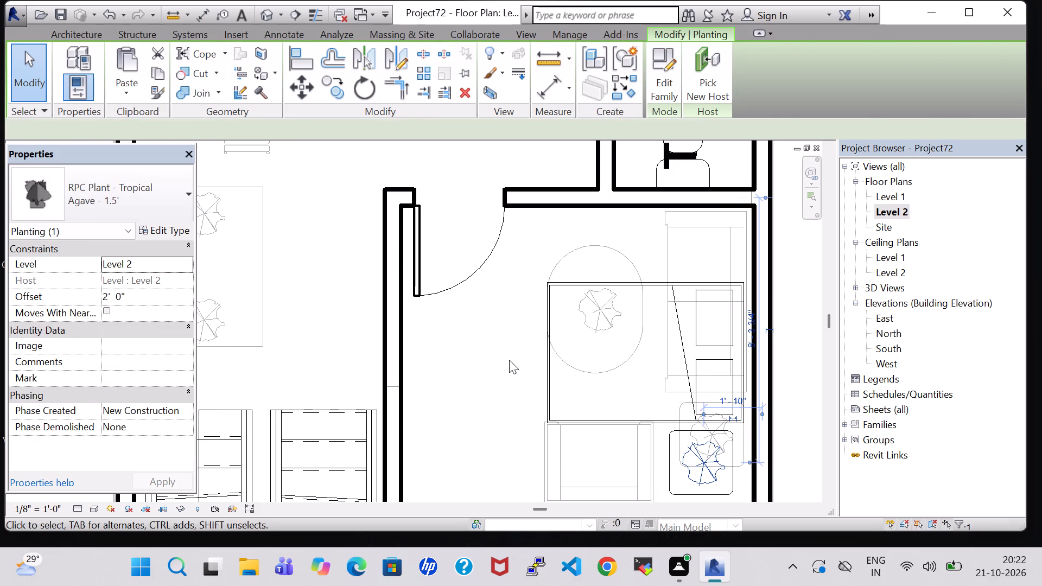
pyautogui.click(508, 360)
# Create a similar Table-Coffee 24" x 24" x 24" just north of the south bedroom's bed, about 1'-6" from the north wall.
pyautogui.scroll(-5, 508, 359)
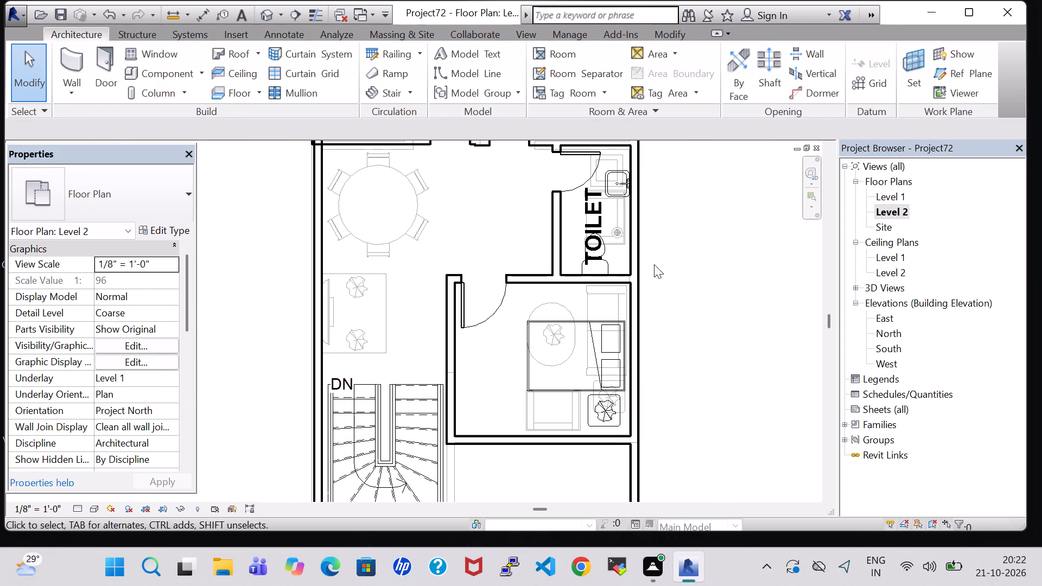
pyautogui.moveTo(674, 243); pyautogui.dragTo(668, 457, button='middle')
pyautogui.moveTo(698, 301); pyautogui.dragTo(696, 312, button='middle')
pyautogui.moveTo(694, 324); pyautogui.dragTo(694, 412, button='middle')
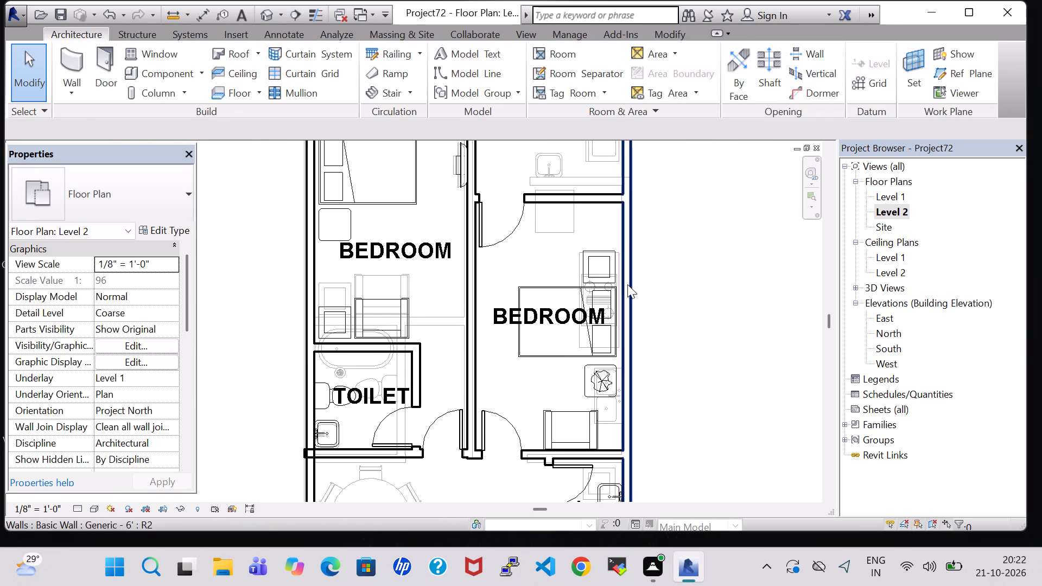
pyautogui.click(596, 250)
pyautogui.rightClick(596, 250)
pyautogui.click(663, 289)
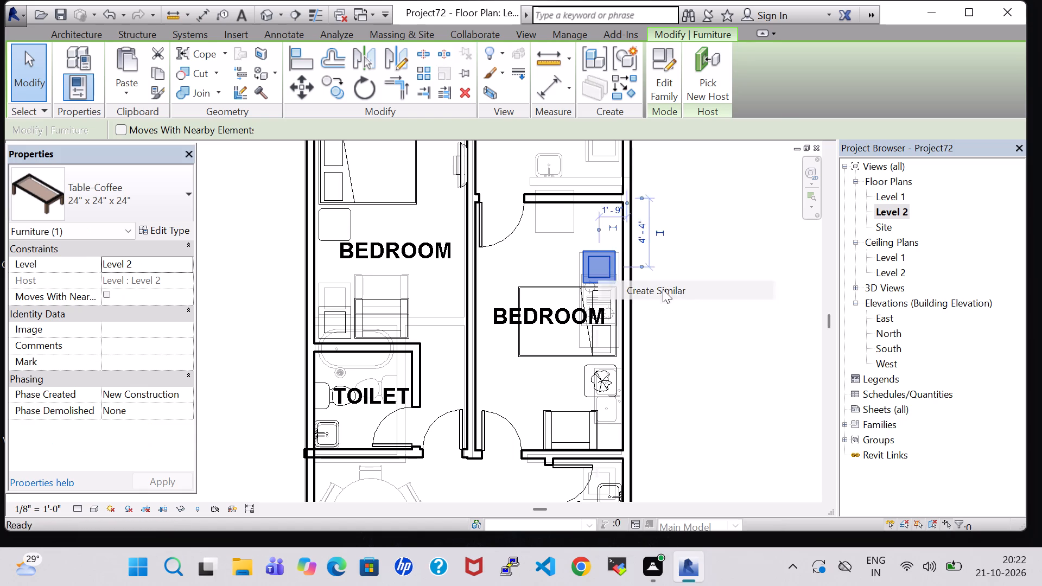
pyautogui.moveTo(666, 446); pyautogui.dragTo(700, 349, button='middle')
pyautogui.scroll(1, 726, 310)
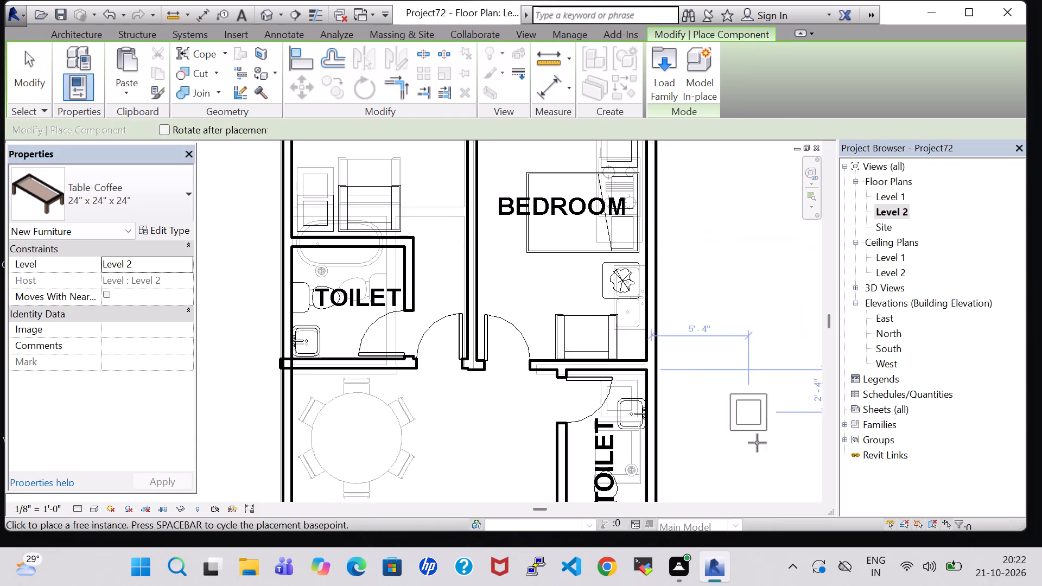
pyautogui.moveTo(757, 446); pyautogui.dragTo(764, 290, button='middle')
pyautogui.scroll(1, 757, 446)
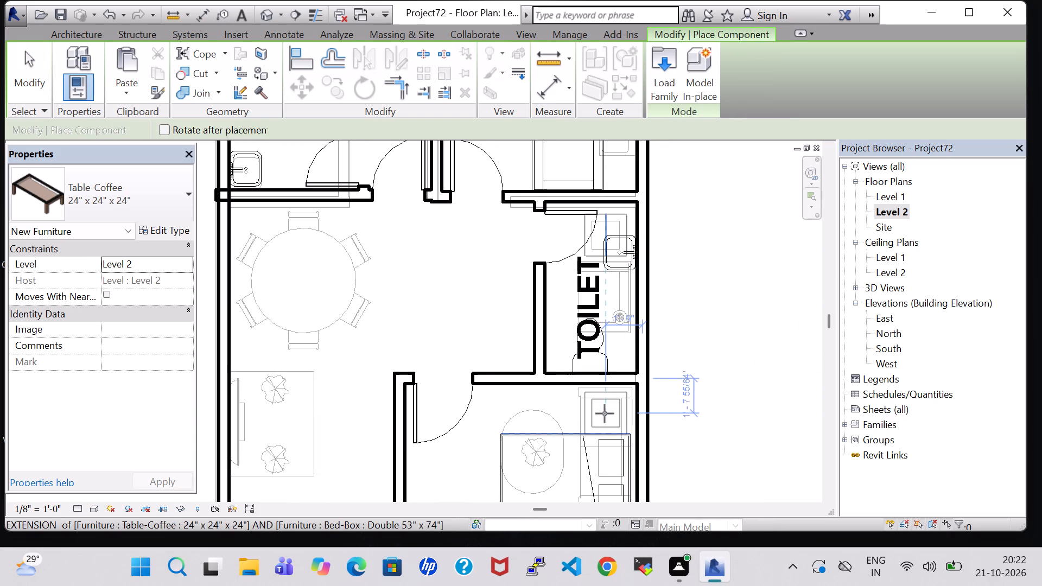
pyautogui.scroll(6, 605, 413)
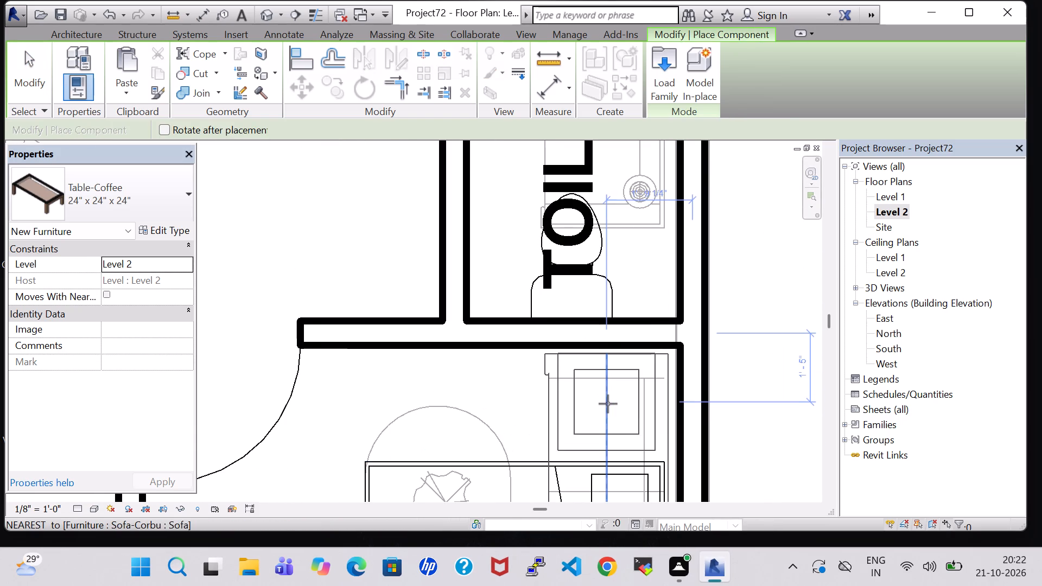
pyautogui.click(608, 406)
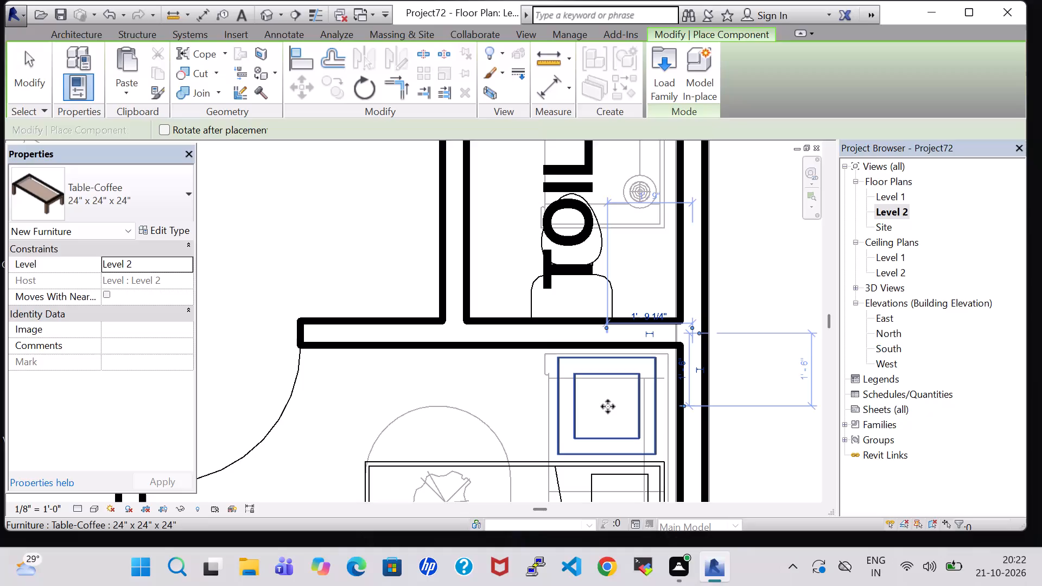
pyautogui.press('Escape')
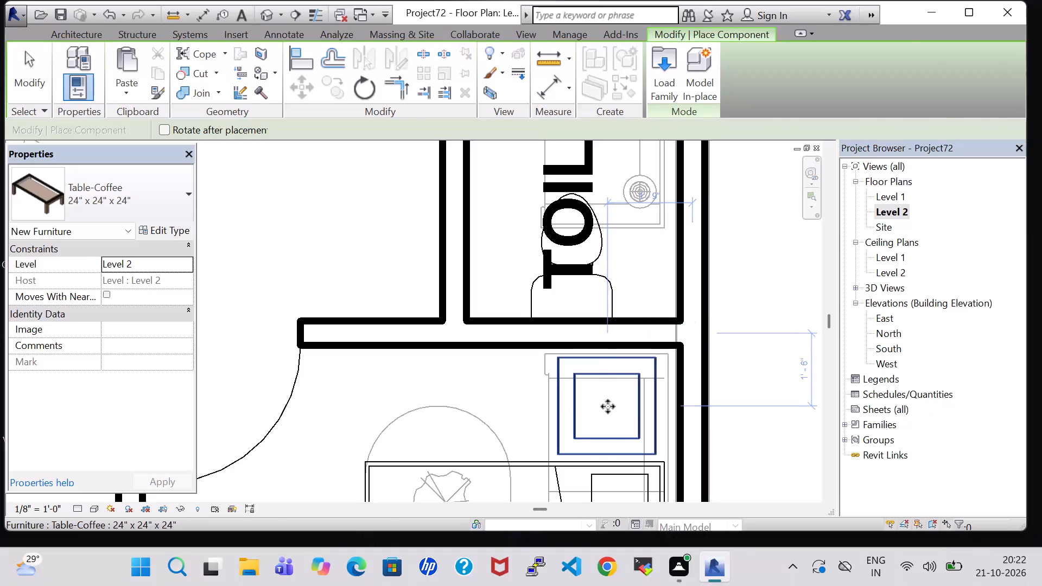
pyautogui.press('Escape')
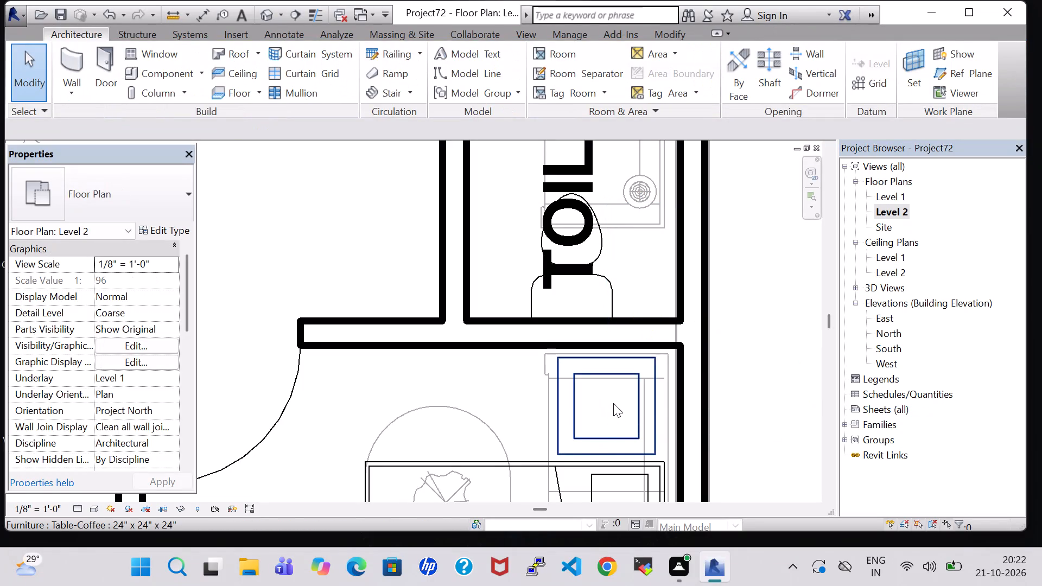
# Create a similar TV - Flat Screen 32" on the south bedroom's west wall, rotated to face the bed, about 5'-1" from the north wall.
pyautogui.scroll(-4, 710, 403)
pyautogui.moveTo(717, 409); pyautogui.dragTo(727, 296, button='middle')
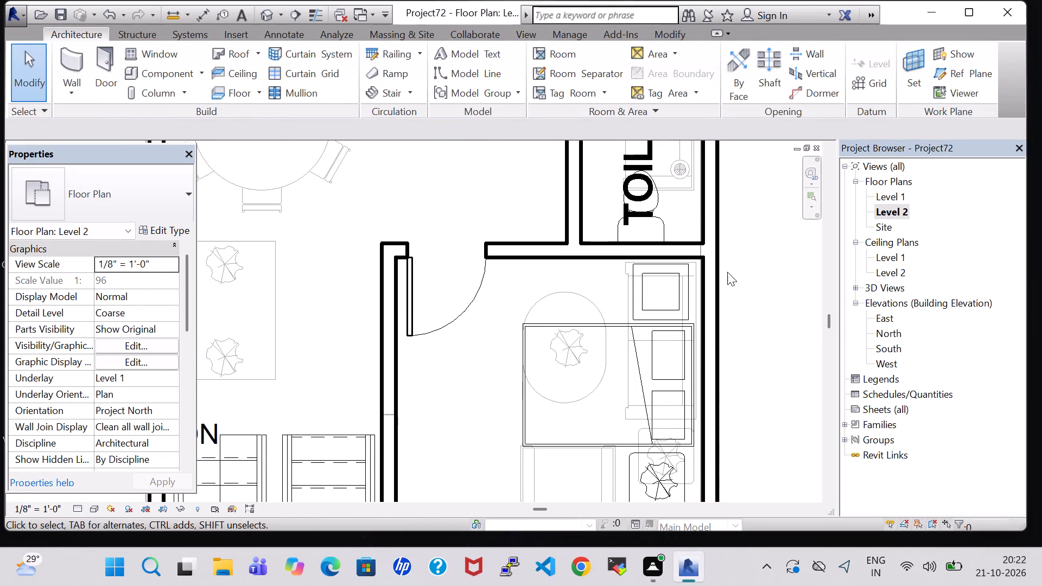
pyautogui.scroll(-3, 728, 272)
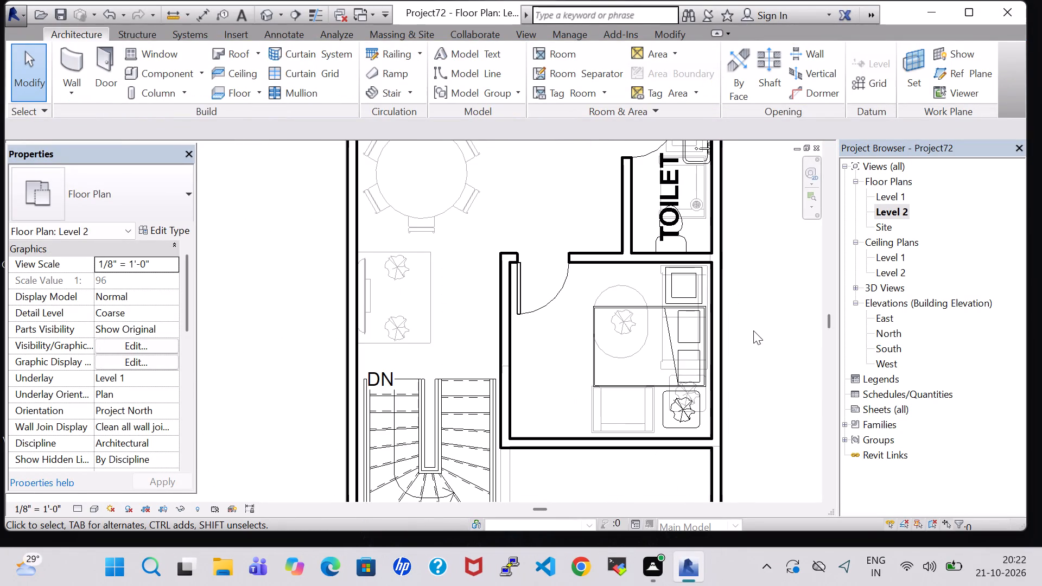
pyautogui.scroll(-3, 753, 330)
pyautogui.moveTo(758, 285); pyautogui.dragTo(761, 422, button='middle')
pyautogui.moveTo(760, 306); pyautogui.dragTo(769, 374, button='middle')
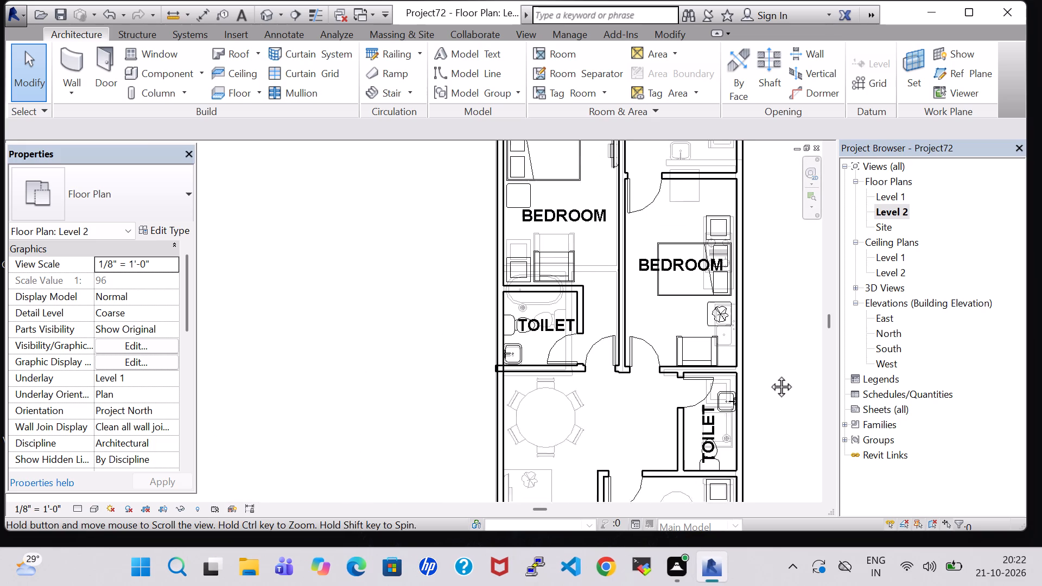
pyautogui.moveTo(769, 374); pyautogui.dragTo(773, 402, button='middle')
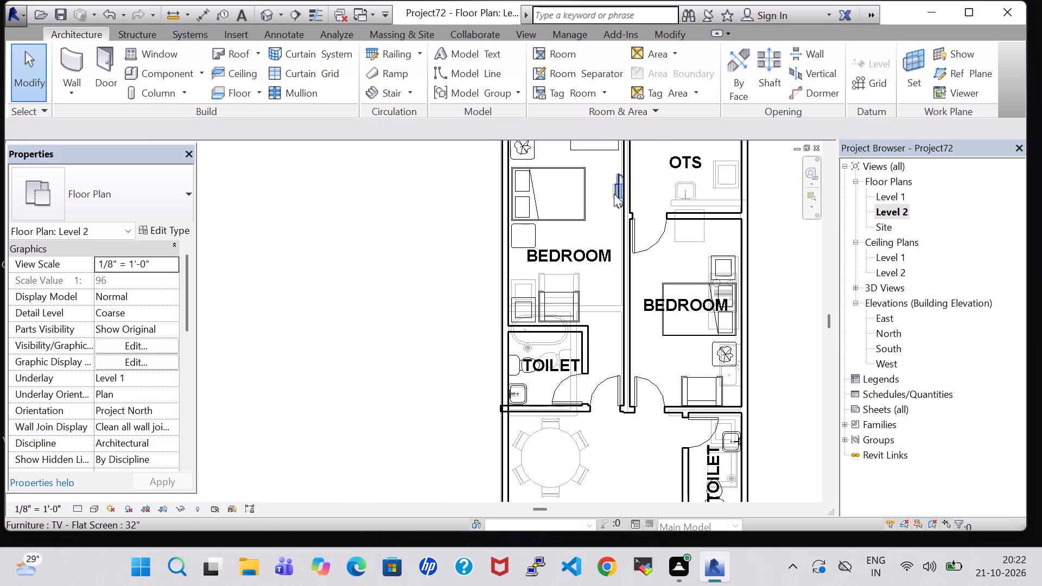
pyautogui.click(617, 194)
pyautogui.rightClick(617, 193)
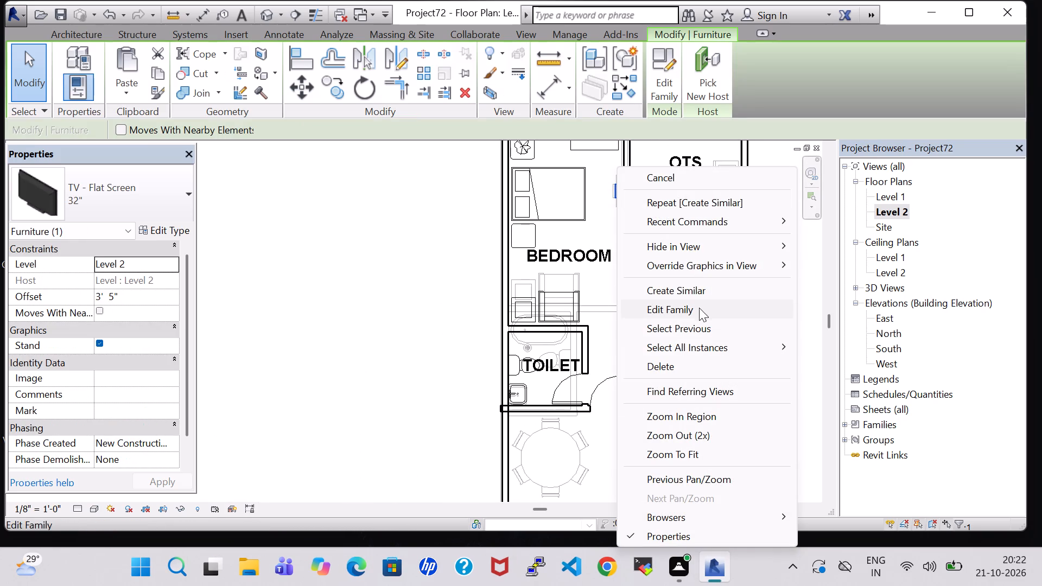
pyautogui.click(696, 297)
pyautogui.moveTo(806, 406); pyautogui.dragTo(773, 254, button='middle')
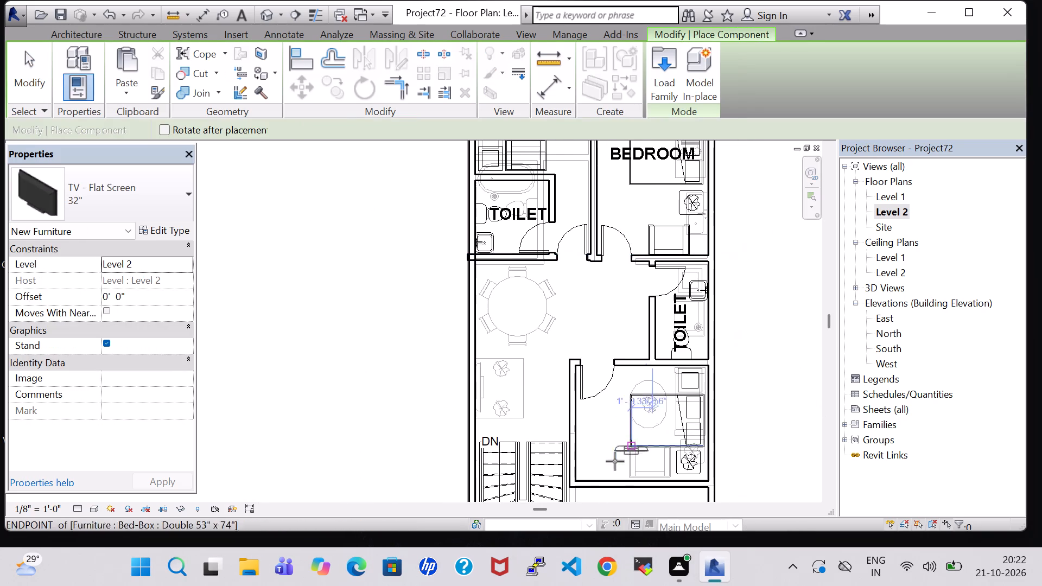
pyautogui.press('space')
pyautogui.scroll(6, 603, 432)
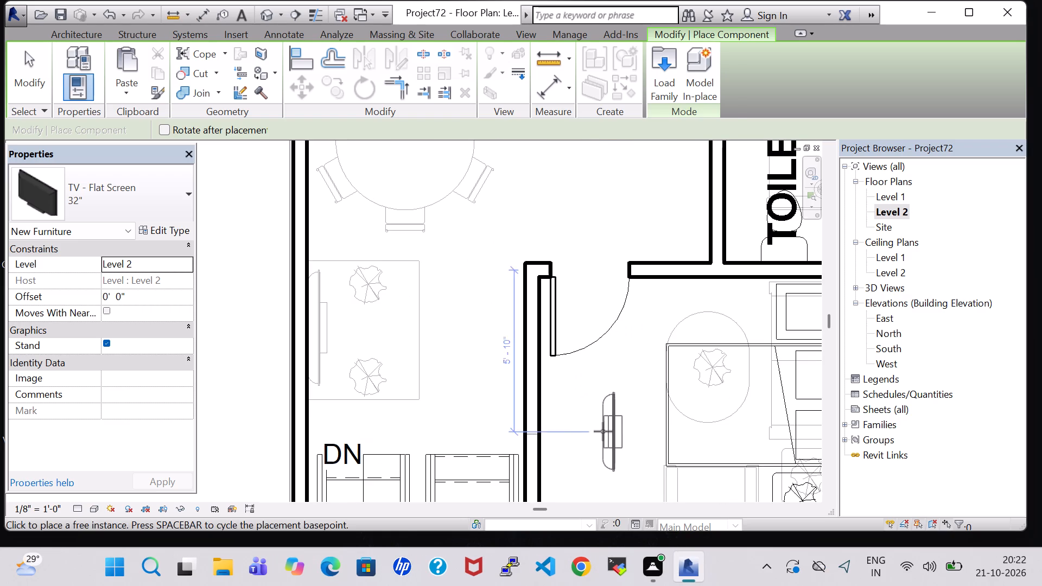
pyautogui.click(545, 408)
pyautogui.press('Escape')
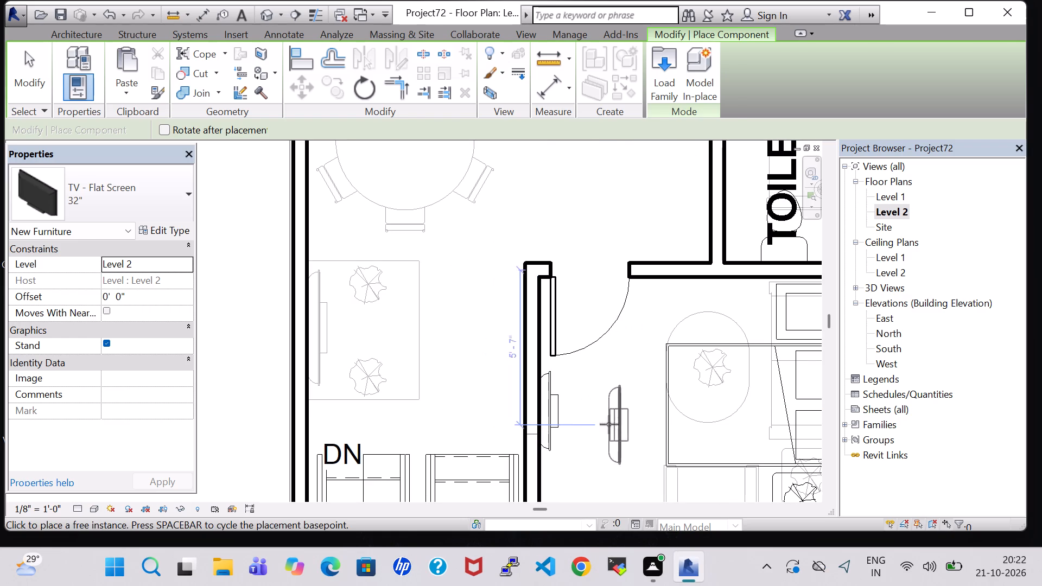
pyautogui.press('Escape')
# Set the new TV's Offset to 3' 0" above Level 2.
pyautogui.click(553, 415)
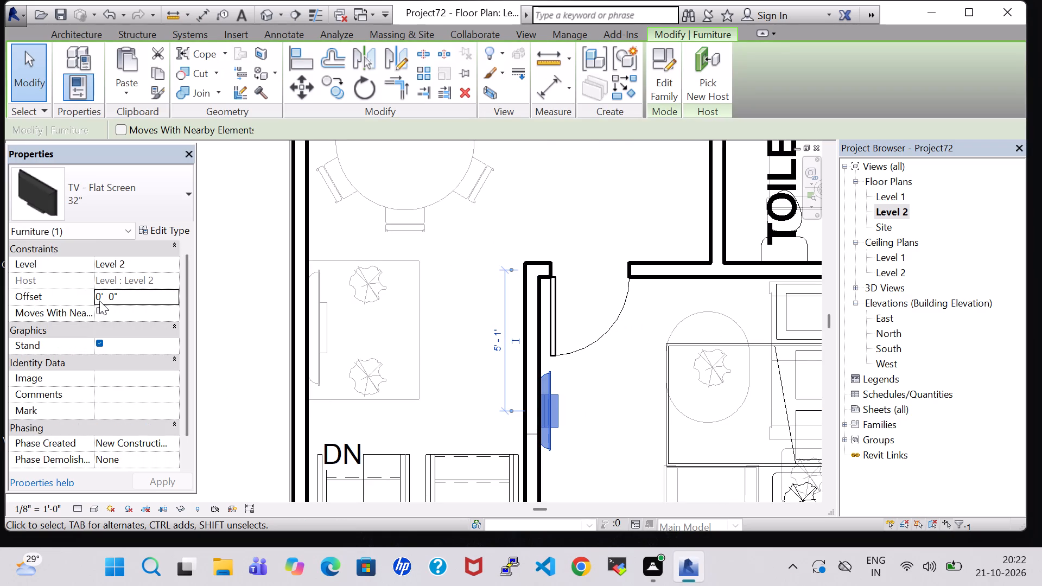
pyautogui.doubleClick(99, 301)
pyautogui.press('BackSpace')
pyautogui.press('3')
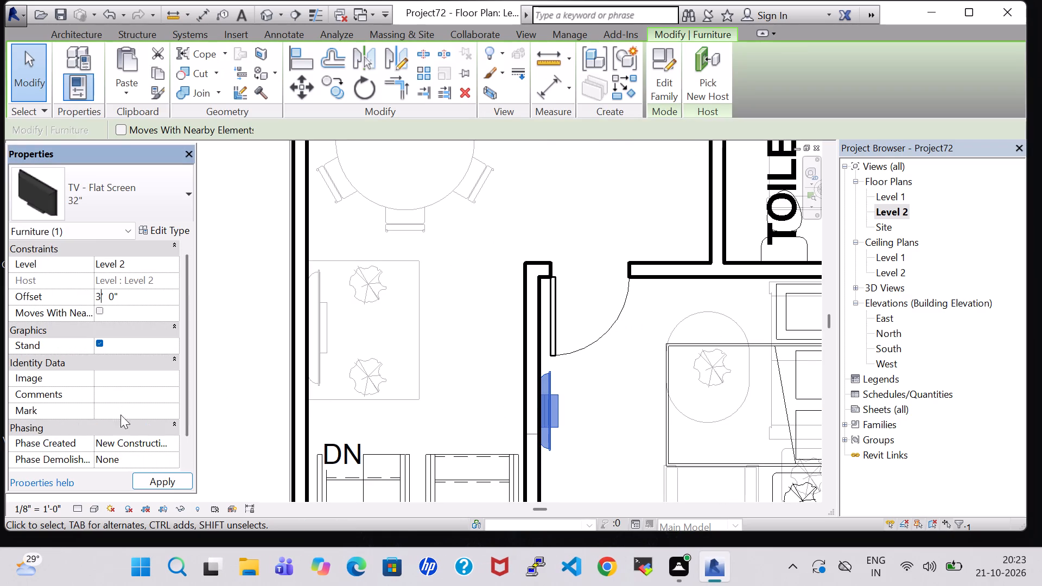
pyautogui.click(169, 488)
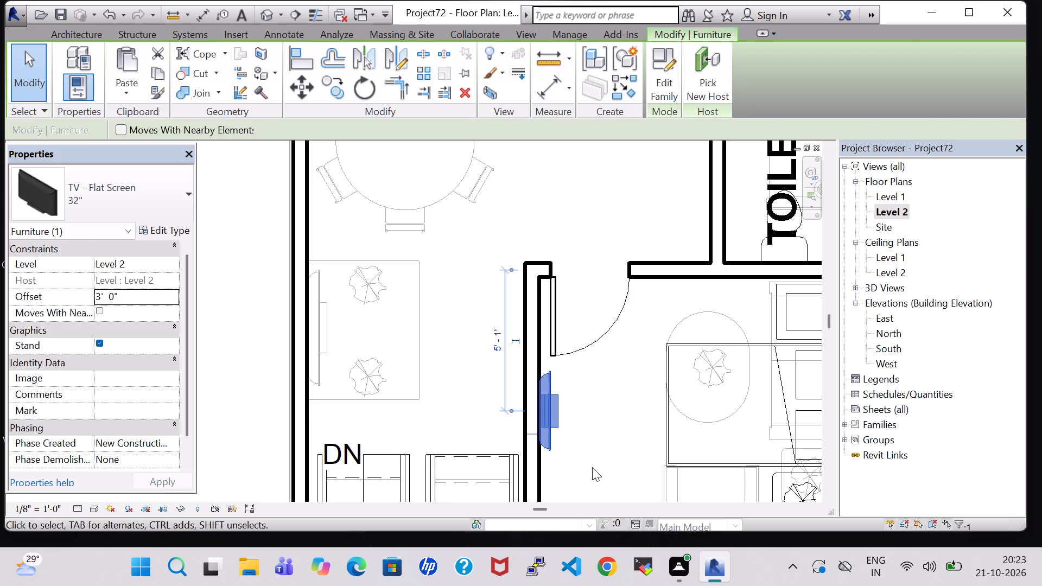
pyautogui.click(592, 467)
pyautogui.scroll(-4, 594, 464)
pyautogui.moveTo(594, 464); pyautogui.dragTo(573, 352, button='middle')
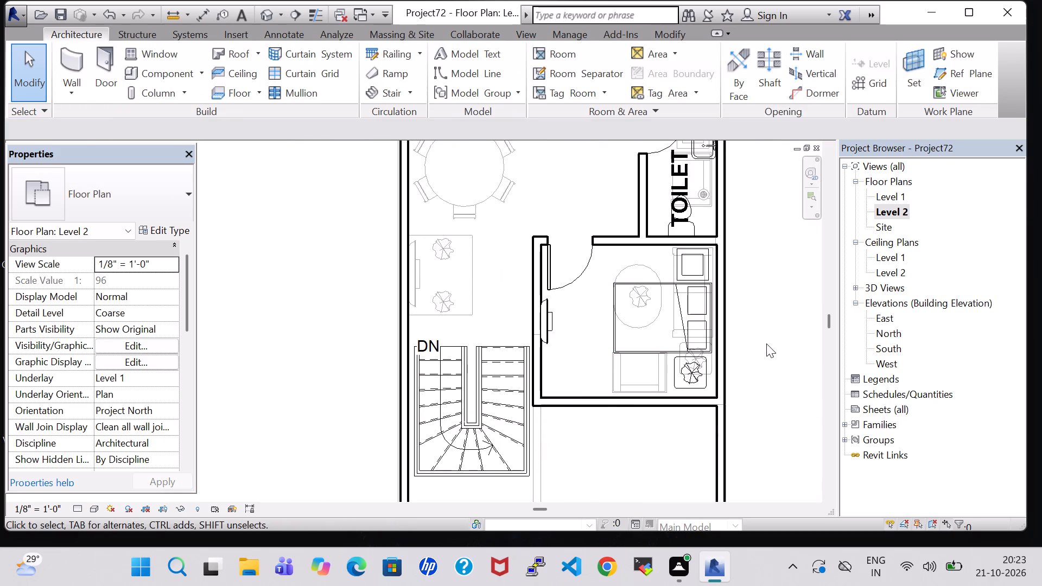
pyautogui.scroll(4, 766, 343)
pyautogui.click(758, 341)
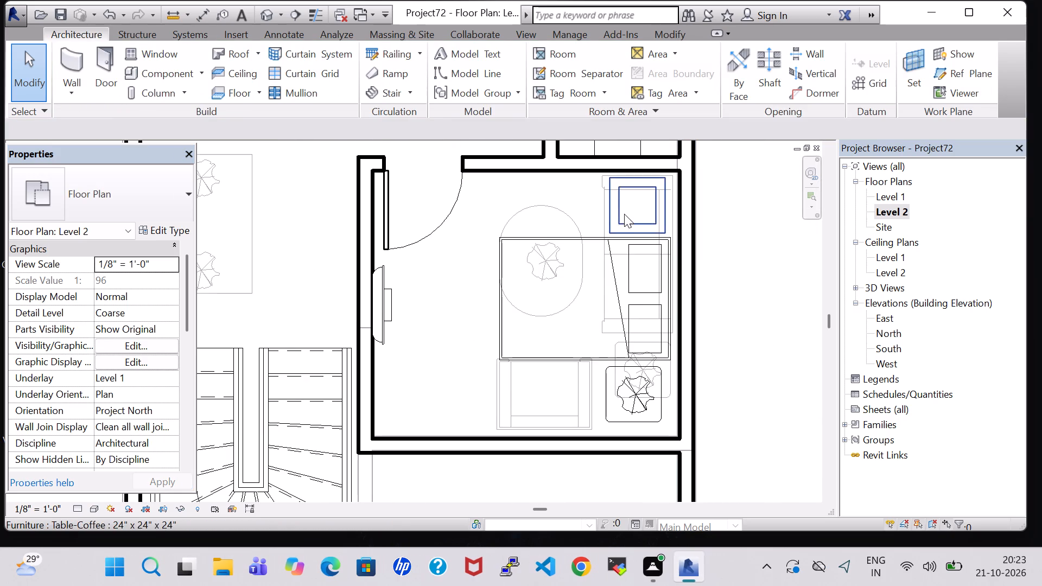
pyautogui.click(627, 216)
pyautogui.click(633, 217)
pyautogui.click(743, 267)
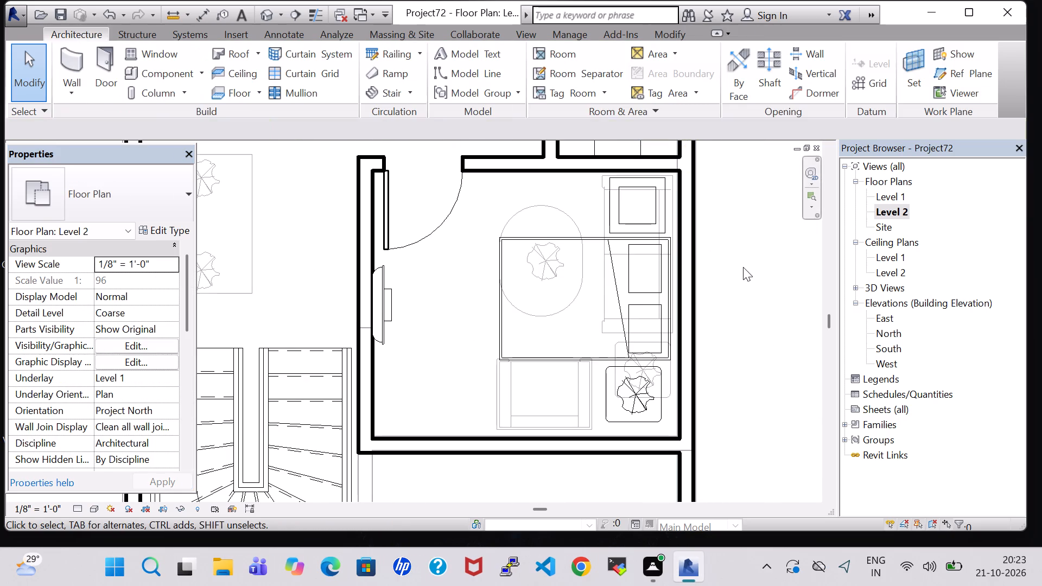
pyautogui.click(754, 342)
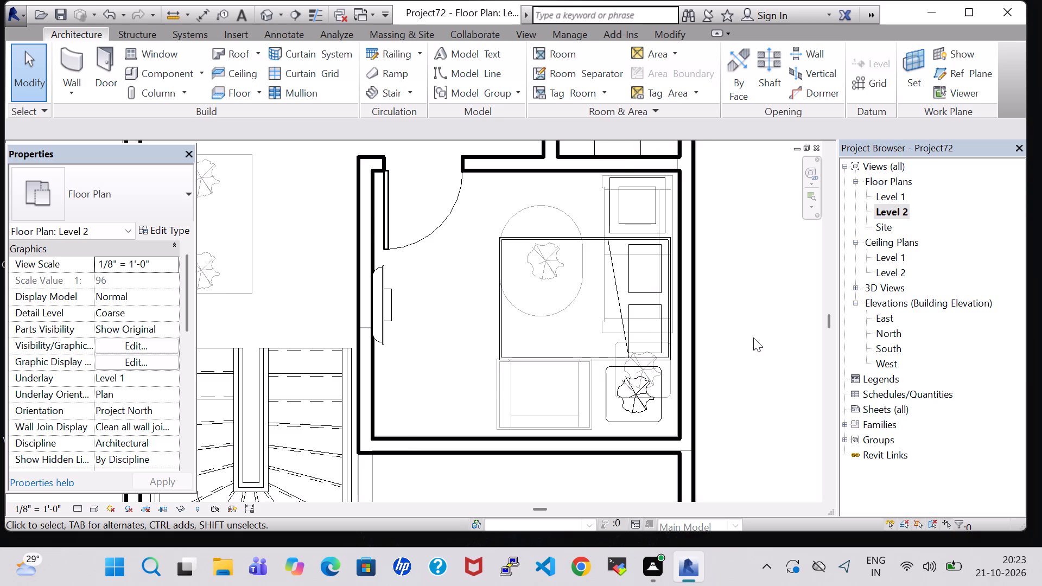
# Examine the Level 2 rooms and the open southern area in the 3D view, and return to the Level 2 plan.
pyautogui.scroll(-2, 753, 337)
pyautogui.moveTo(753, 337); pyautogui.dragTo(785, 362, button='middle')
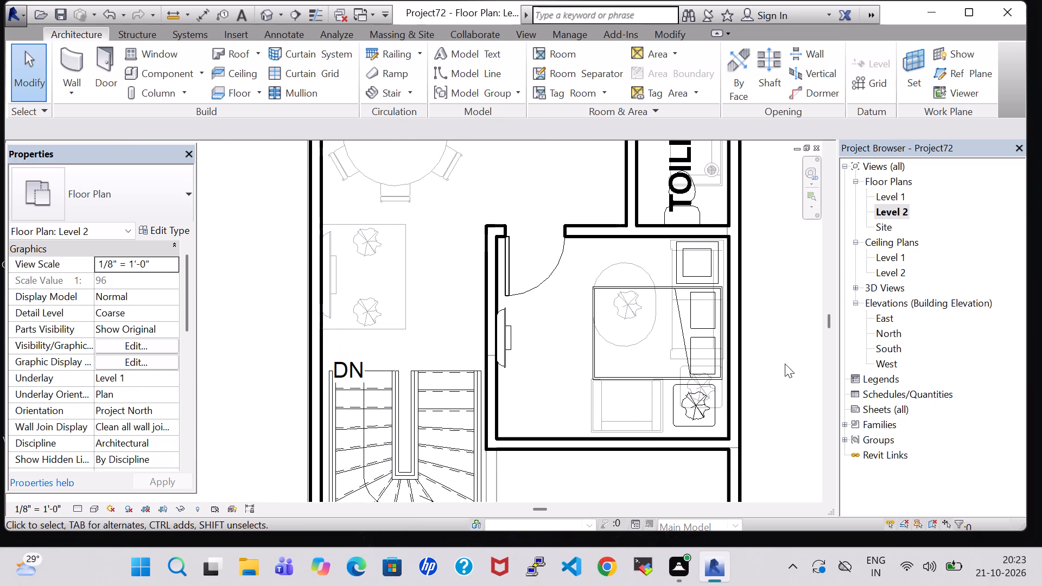
pyautogui.scroll(-2, 785, 364)
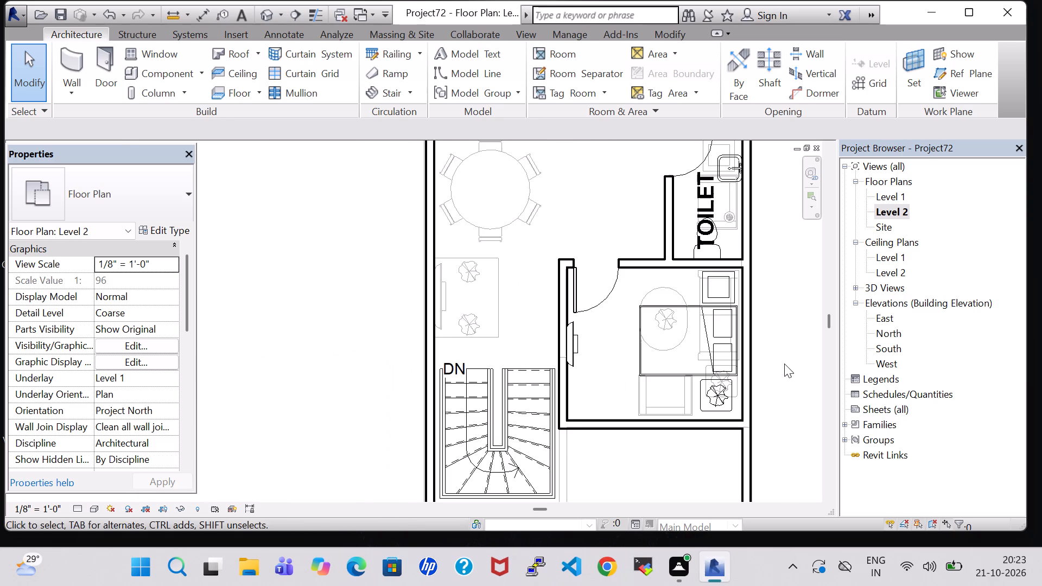
pyautogui.moveTo(784, 364); pyautogui.dragTo(785, 326, button='middle')
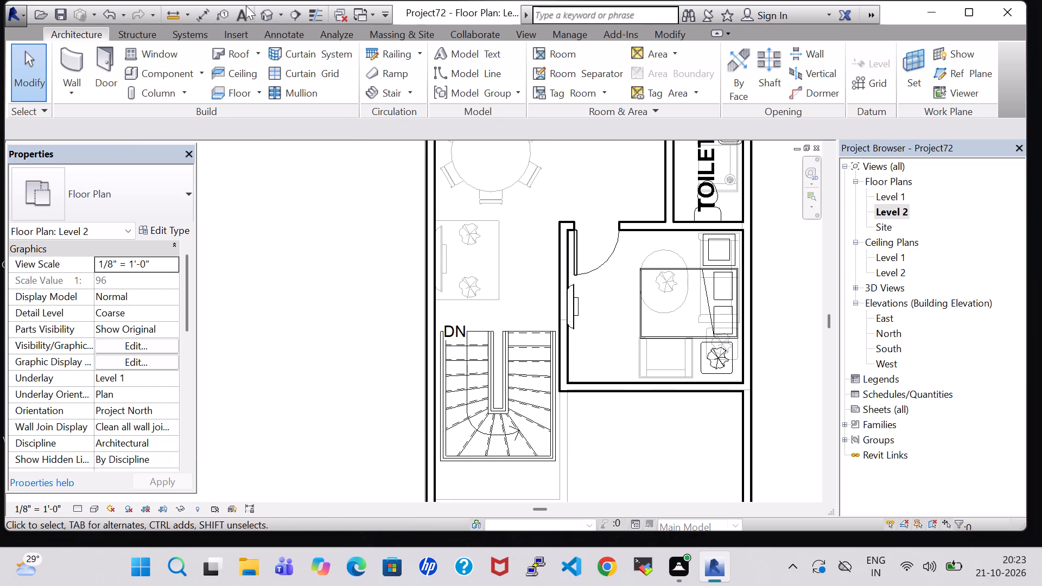
pyautogui.click(260, 9)
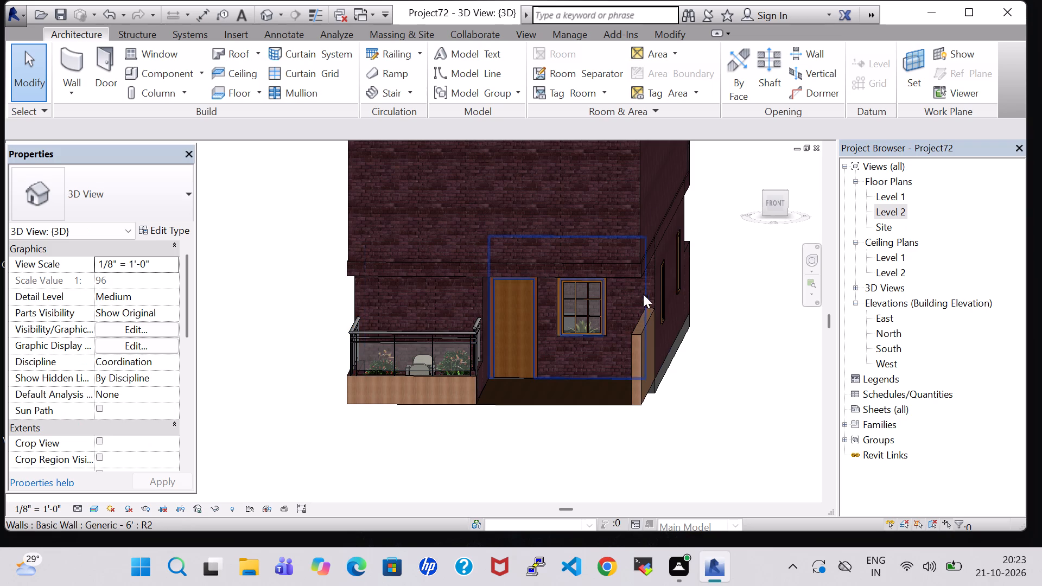
pyautogui.keyDown('shift'); pyautogui.moveTo(717, 214); pyautogui.dragTo(711, 302, button='middle'); pyautogui.keyUp('shift')
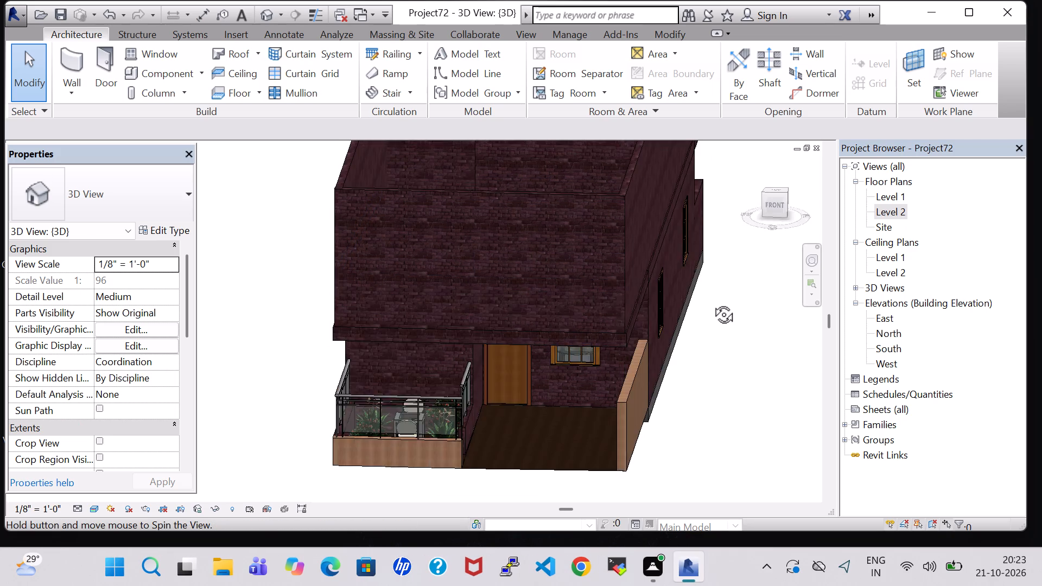
pyautogui.keyDown('shift'); pyautogui.moveTo(711, 302); pyautogui.dragTo(711, 389, button='middle'); pyautogui.keyUp('shift')
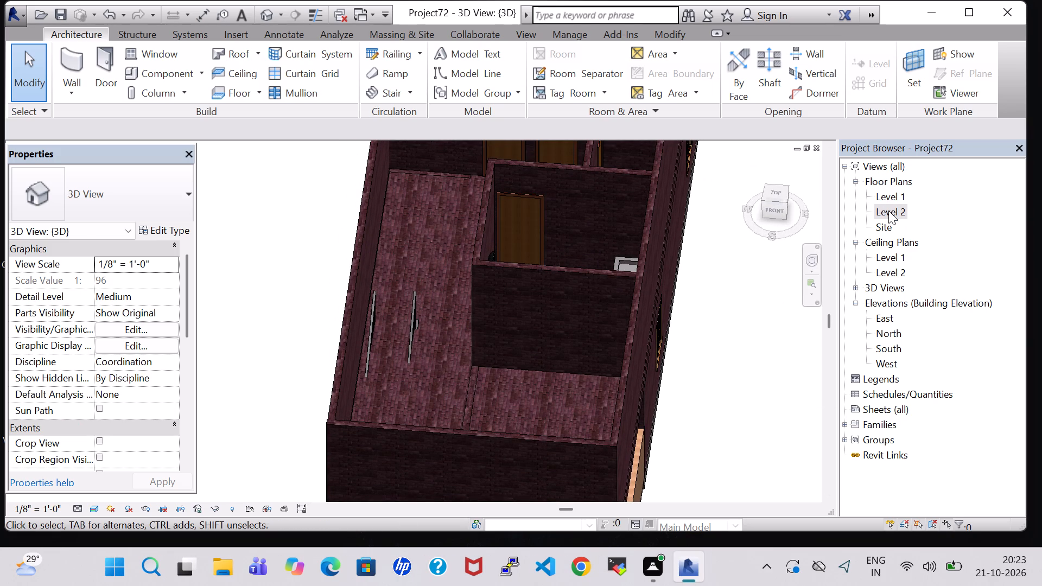
pyautogui.doubleClick(888, 211)
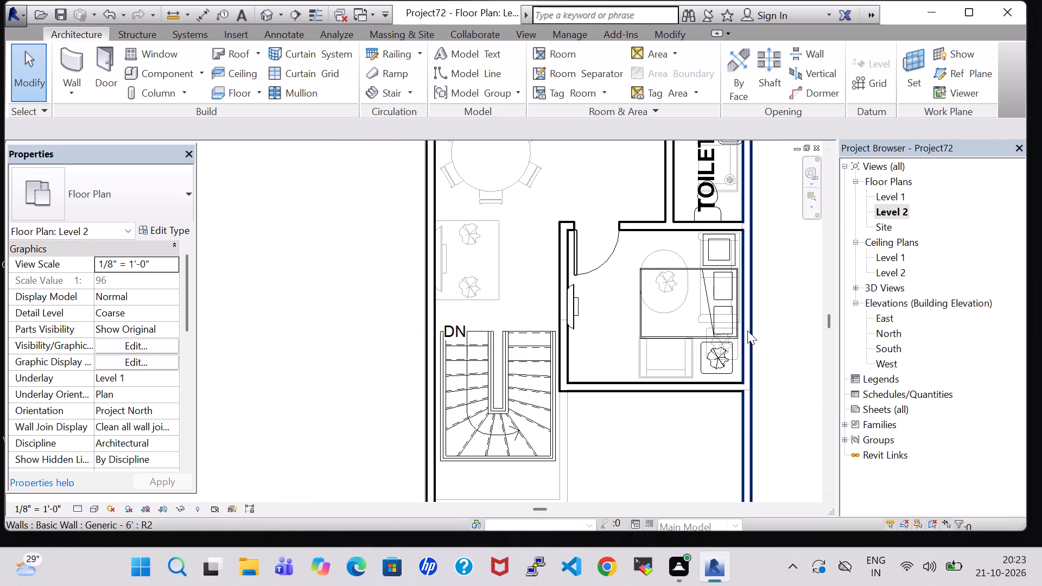
# Split the east exterior wall where it meets the south bedroom's south wall.
pyautogui.scroll(-3, 747, 332)
pyautogui.click(669, 35)
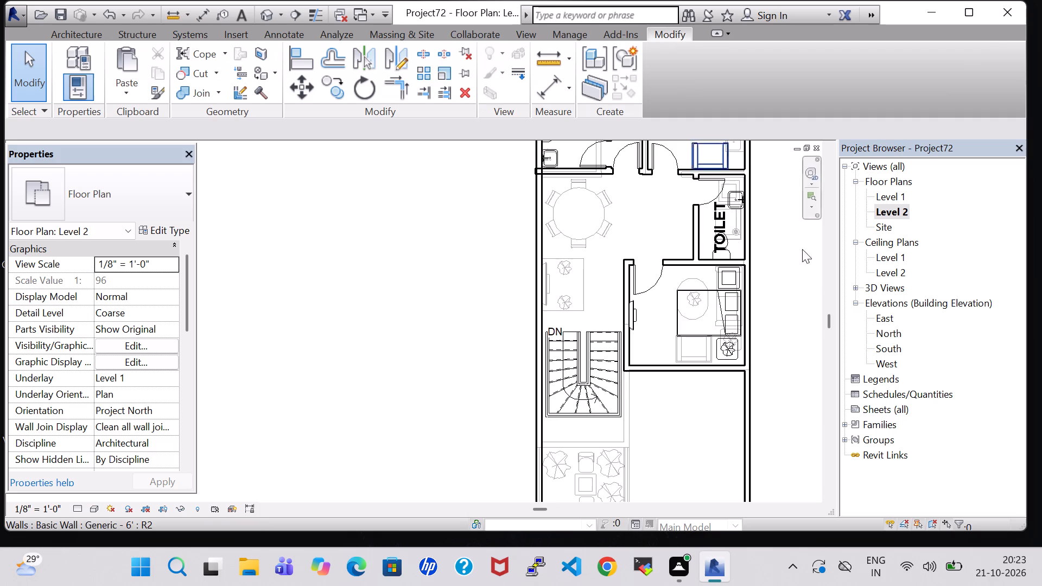
pyautogui.press('Escape')
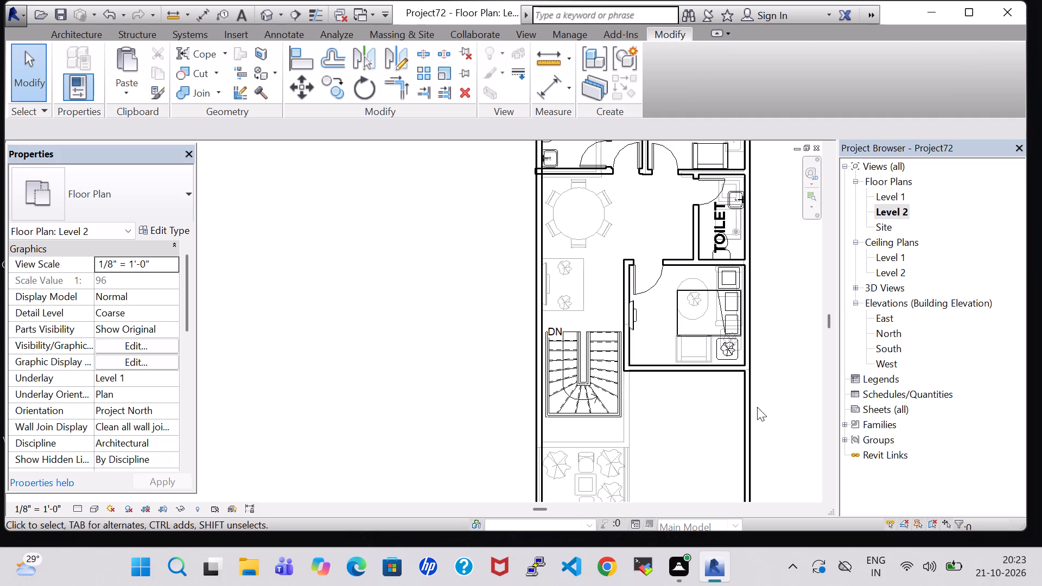
pyautogui.scroll(1, 780, 397)
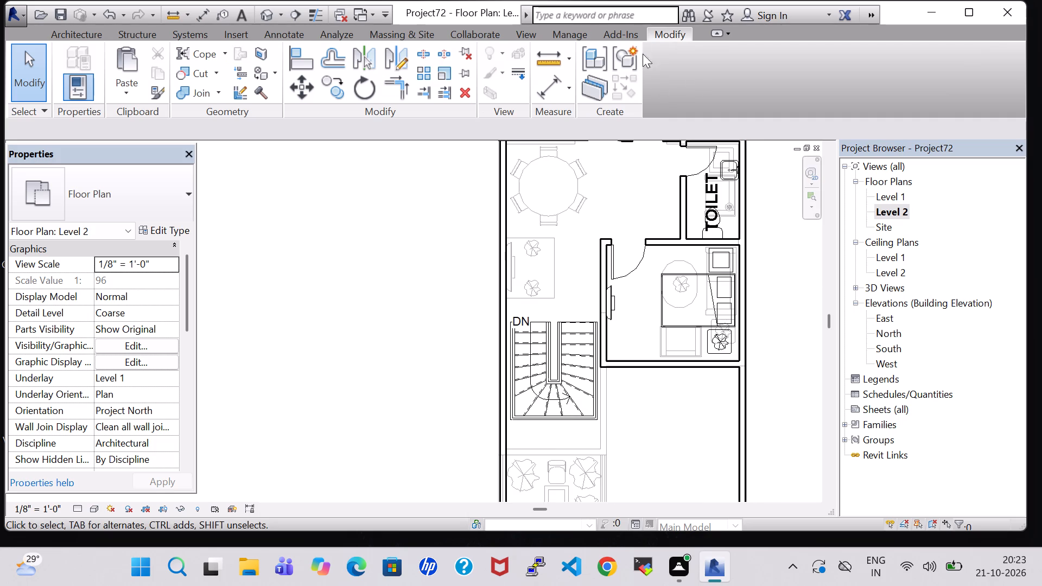
pyautogui.click(420, 50)
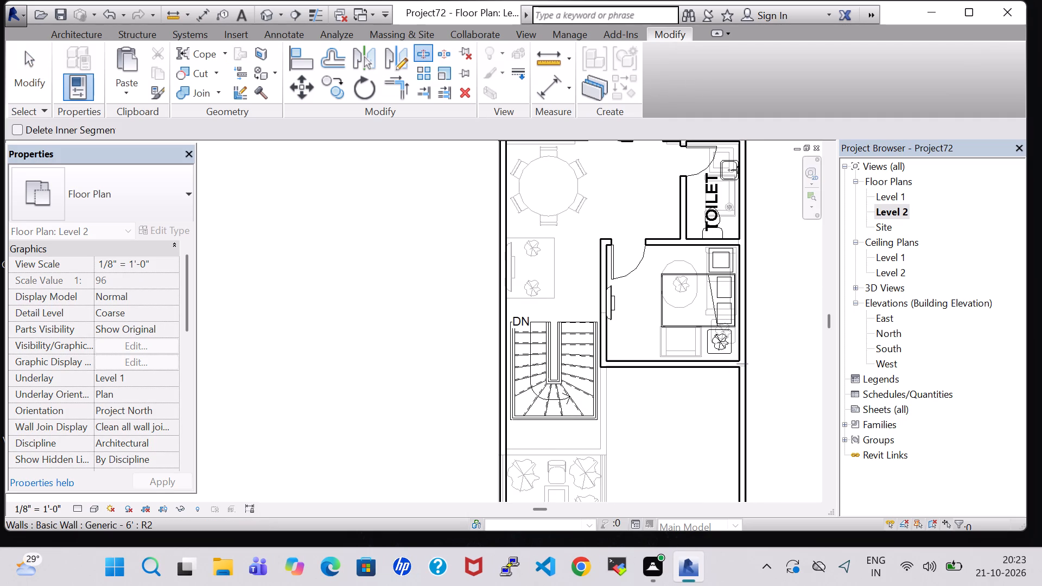
pyautogui.click(745, 363)
pyautogui.moveTo(769, 412); pyautogui.dragTo(740, 232, button='middle')
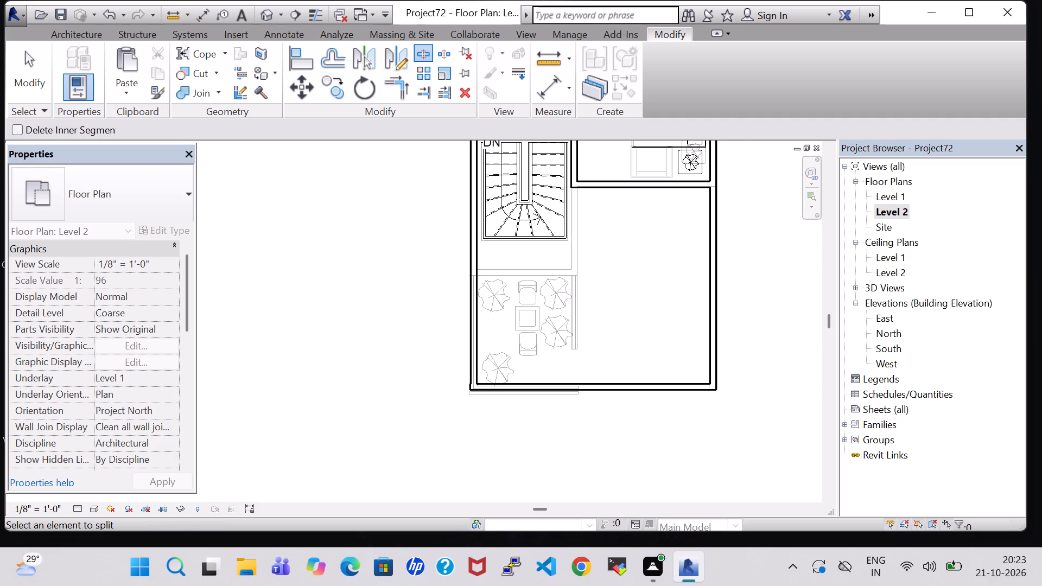
pyautogui.moveTo(612, 252); pyautogui.dragTo(639, 384, button='middle')
pyautogui.scroll(1, 612, 252)
pyautogui.scroll(-2, 639, 384)
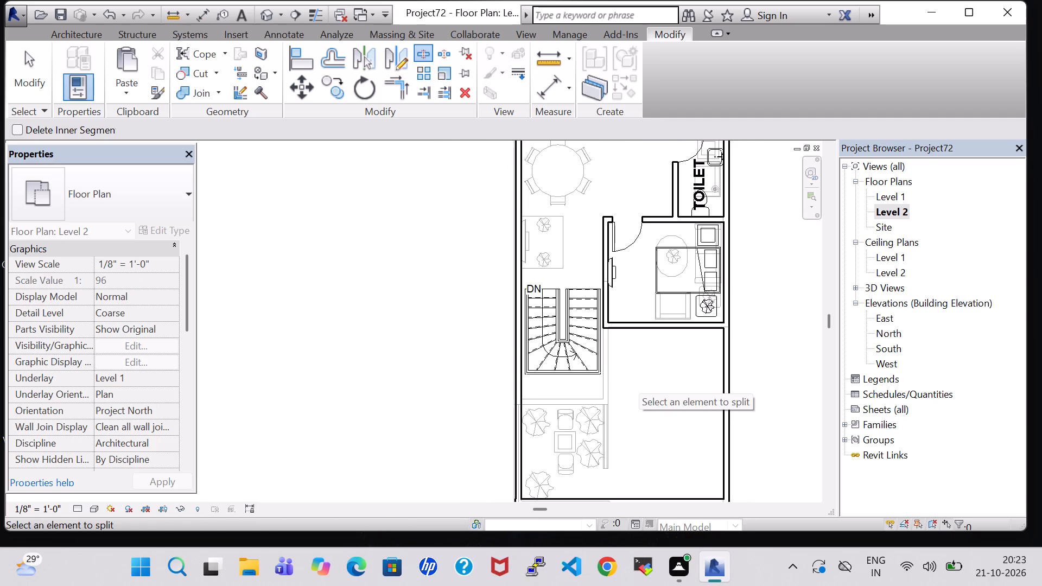
pyautogui.press('Escape')
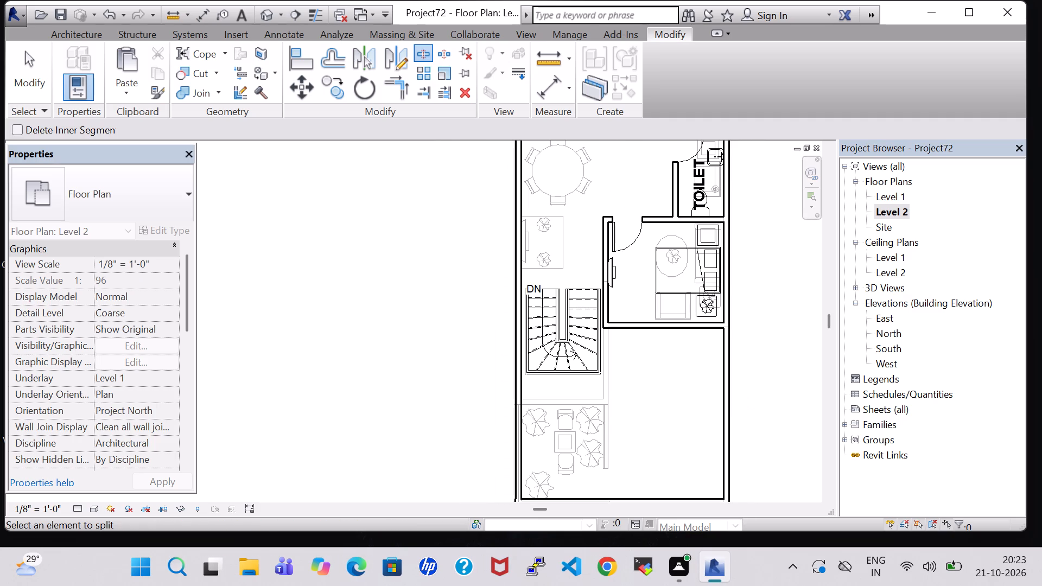
pyautogui.press('Escape')
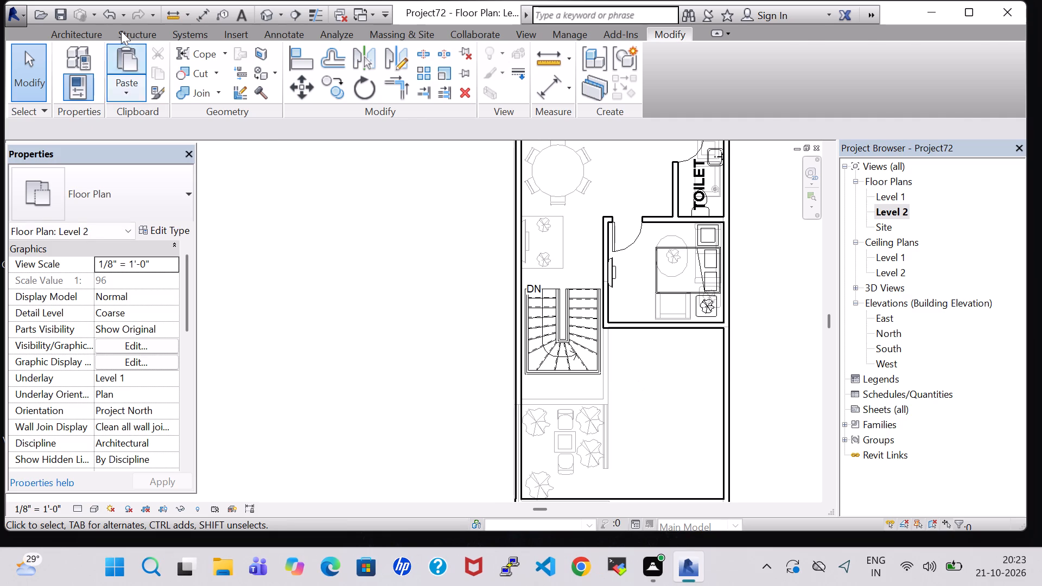
# Draw Generic - 6' walls from the south bedroom's southwest corner about 5'-5" south, then west to the exterior wall below the stair.
pyautogui.click(80, 31)
pyautogui.click(83, 61)
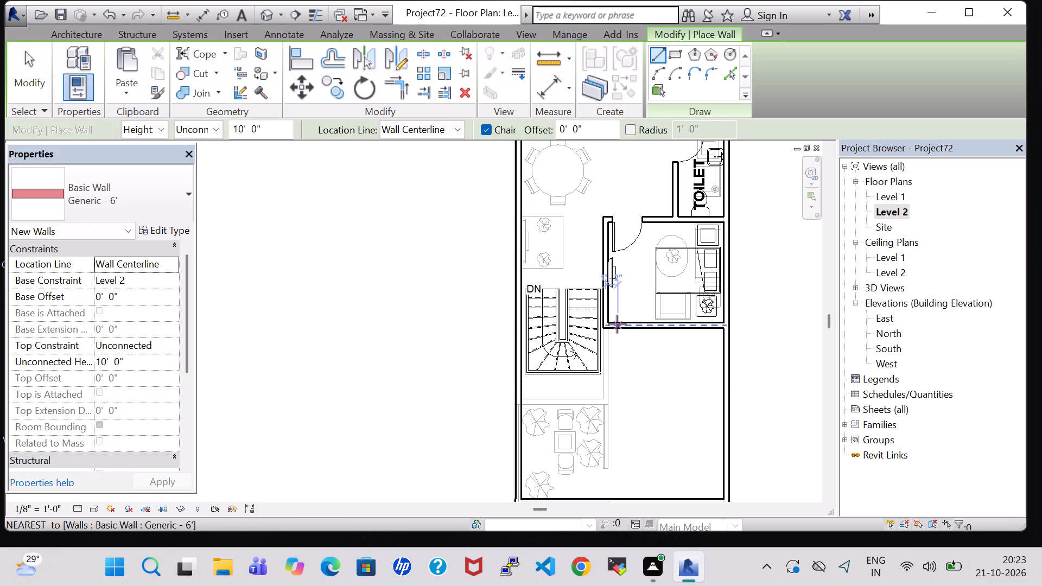
pyautogui.click(608, 324)
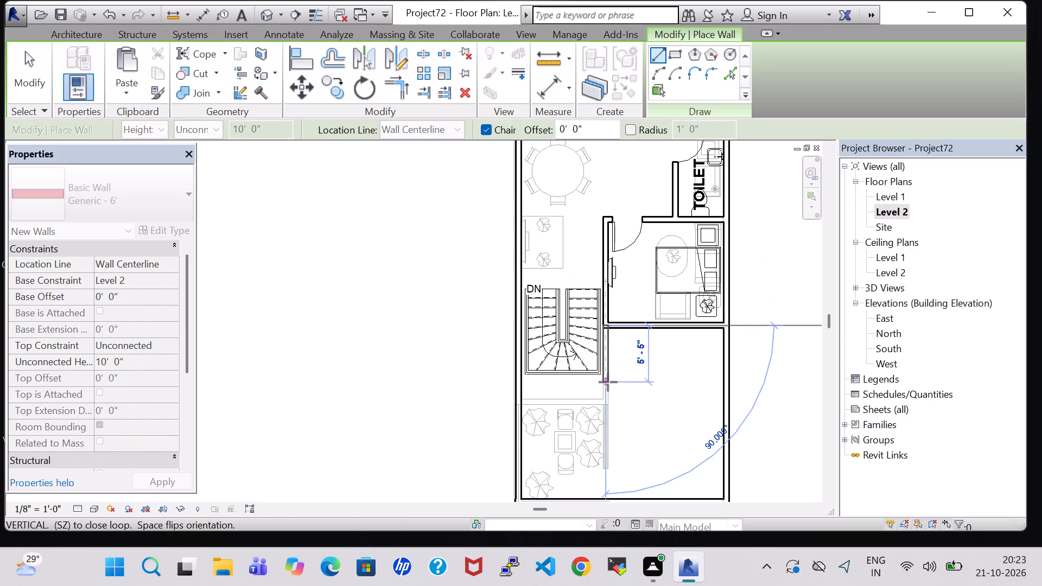
pyautogui.click(608, 382)
pyautogui.click(523, 383)
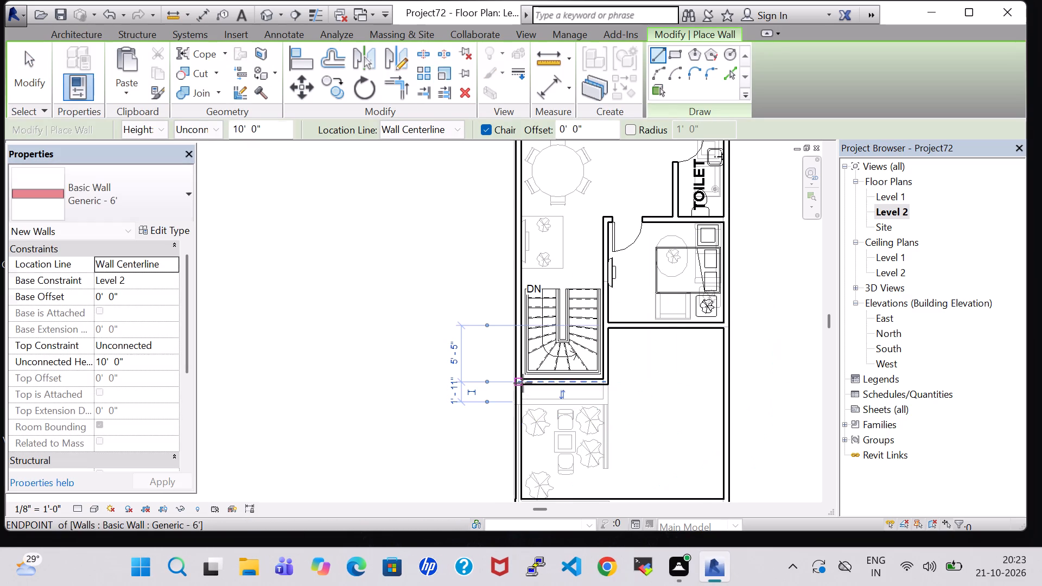
pyautogui.press('Escape')
pyautogui.press('Escape')
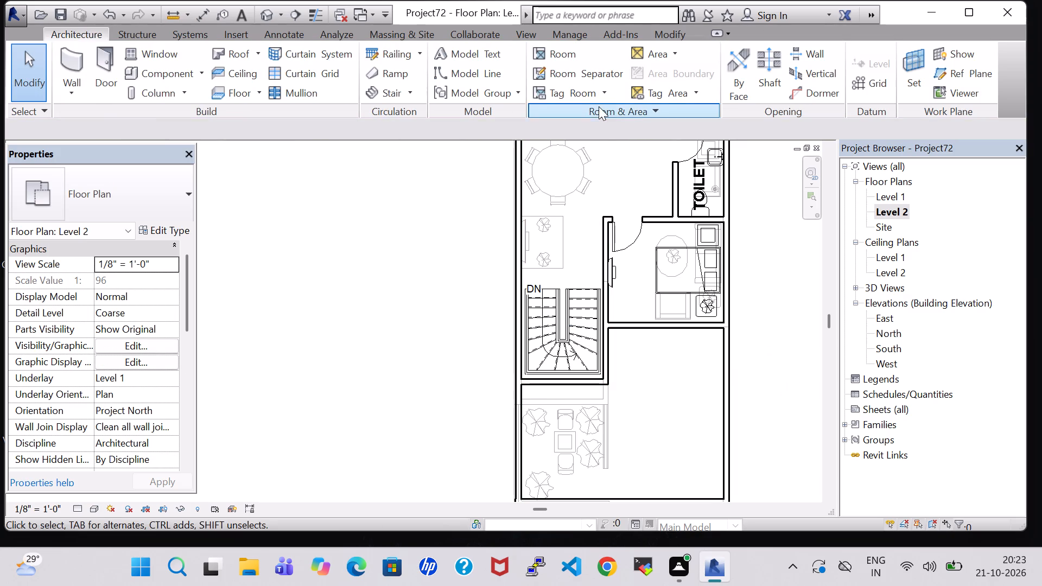
# Split the west exterior wall where it meets the new wall south of the stair.
pyautogui.click(665, 29)
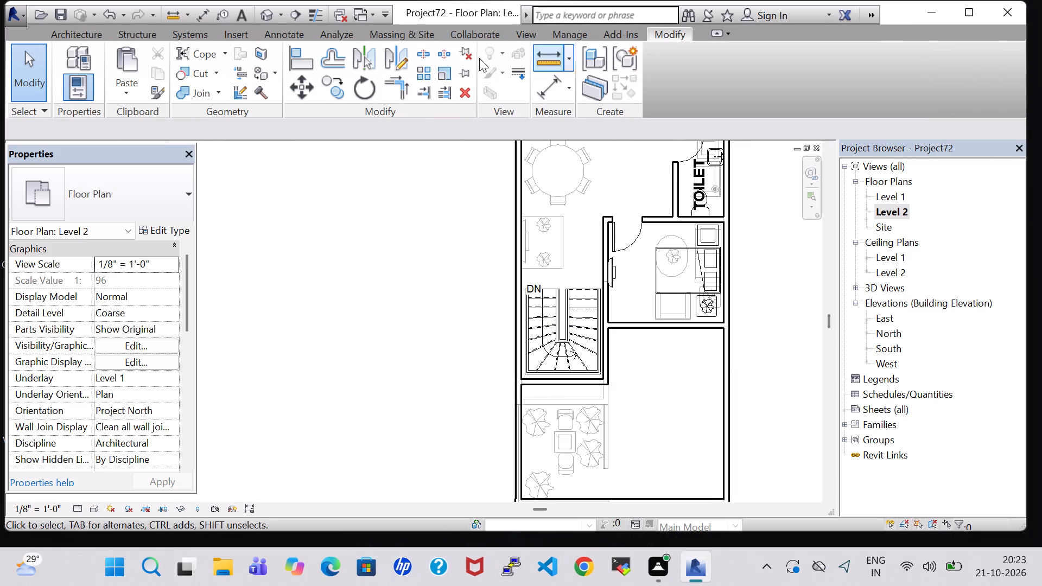
pyautogui.click(425, 54)
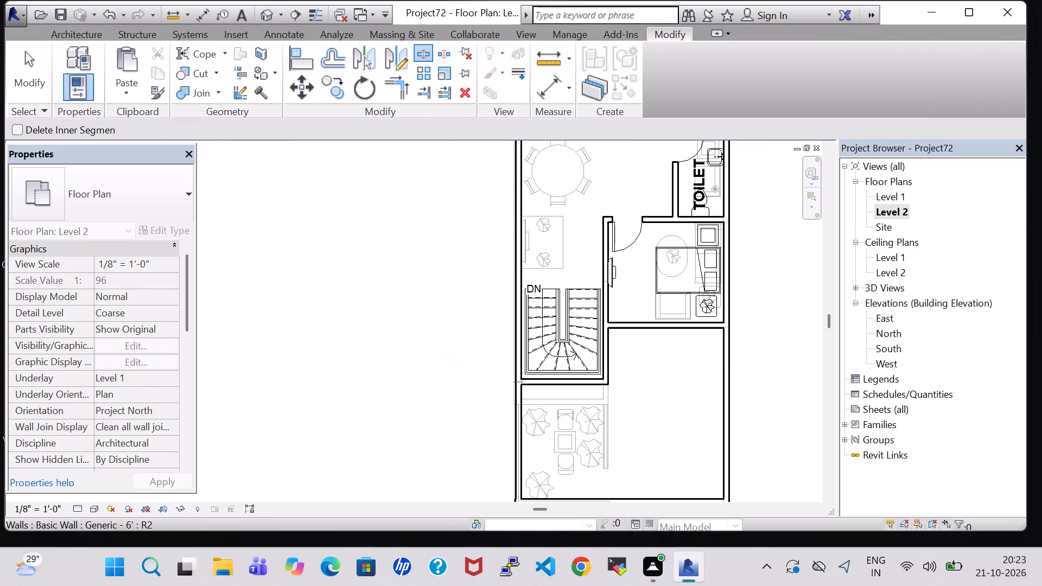
pyautogui.click(521, 378)
pyautogui.press('Escape')
pyautogui.press('Escape')
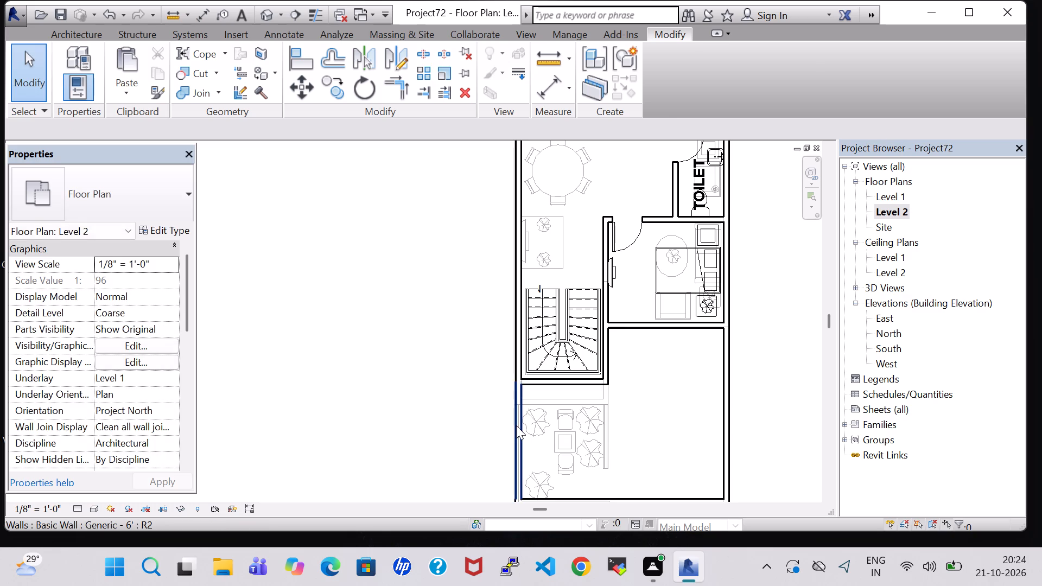
# Set the Unconnected Height of the west exterior wall segment south of the stair to 2' 0".
pyautogui.click(516, 425)
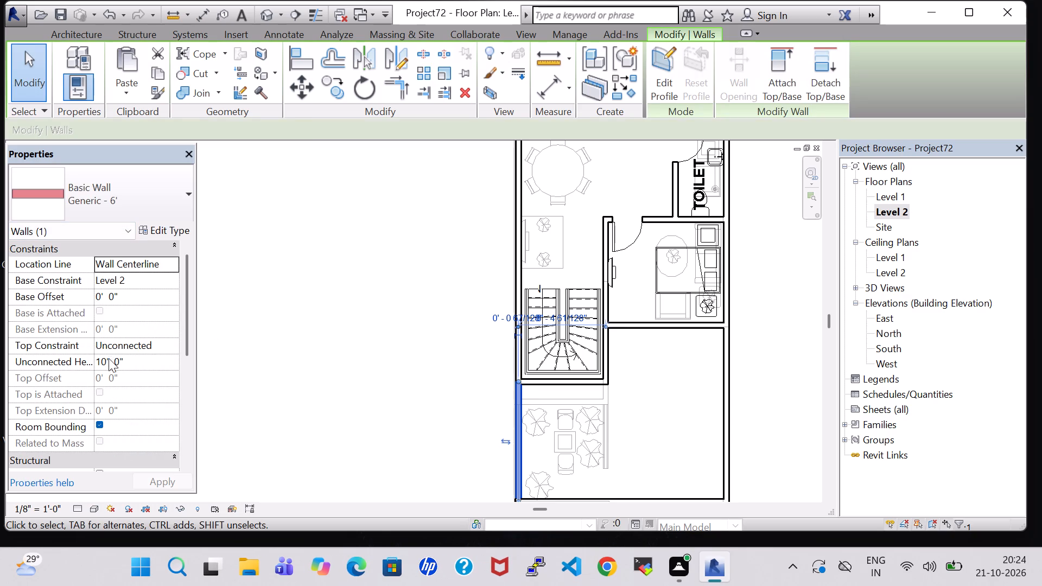
pyautogui.click(107, 363)
pyautogui.press('BackSpace')
pyautogui.press('BackSpace')
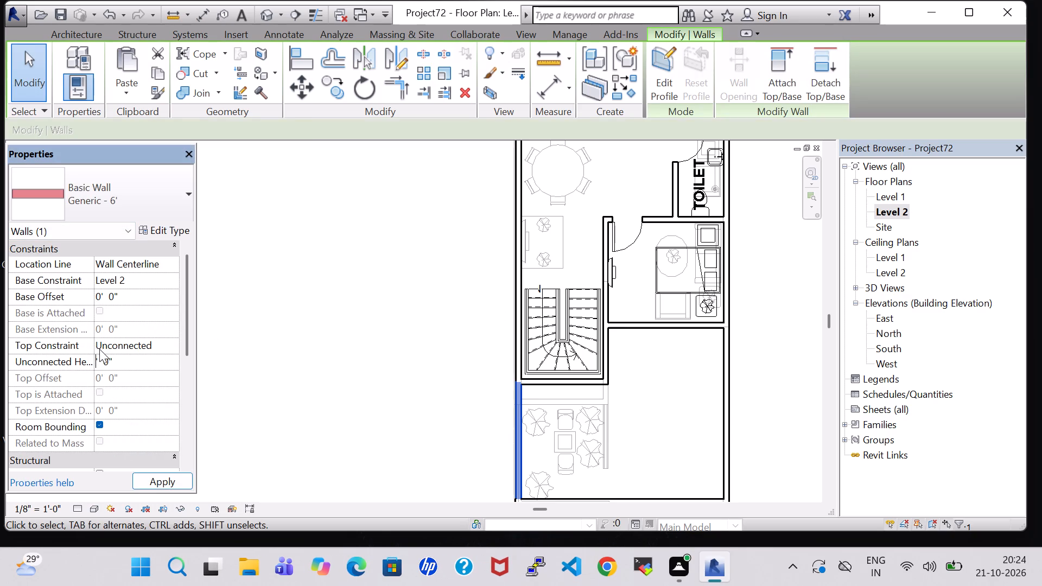
pyautogui.press('2')
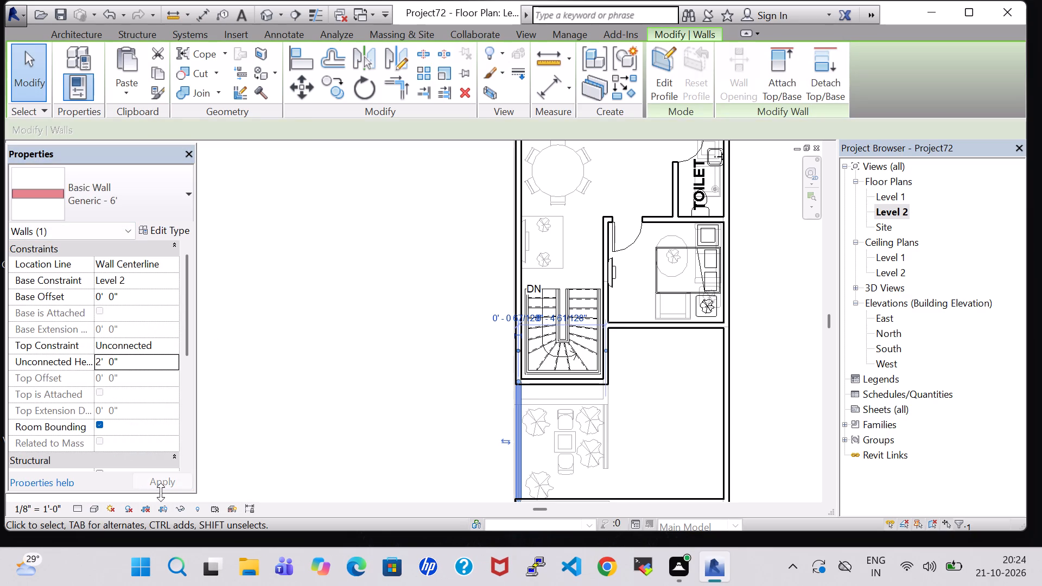
pyautogui.click(361, 426)
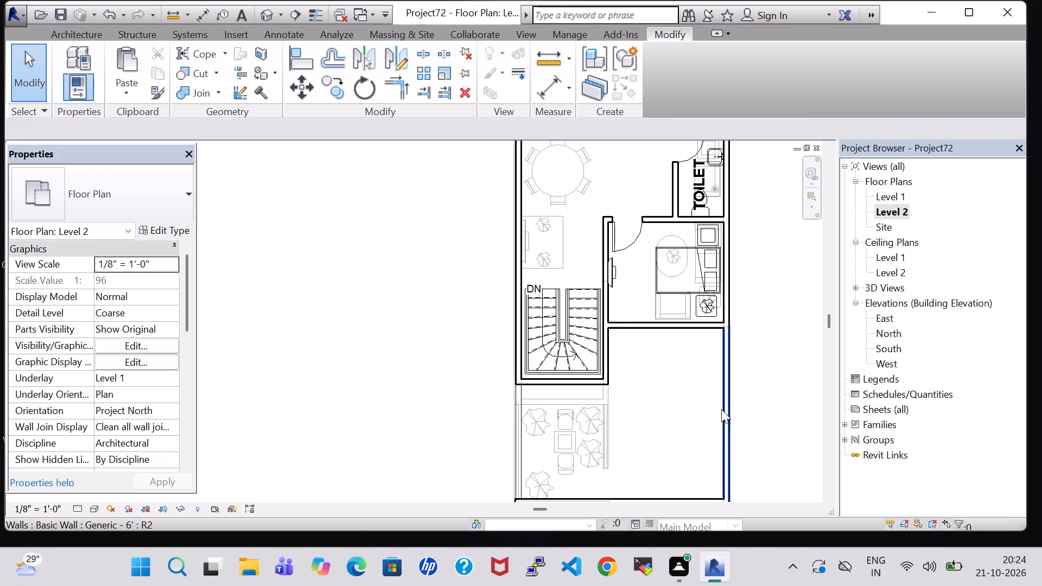
# Set the Unconnected Height of the east exterior wall segment south of the bedroom to 2' 0".
pyautogui.click(721, 409)
pyautogui.click(108, 362)
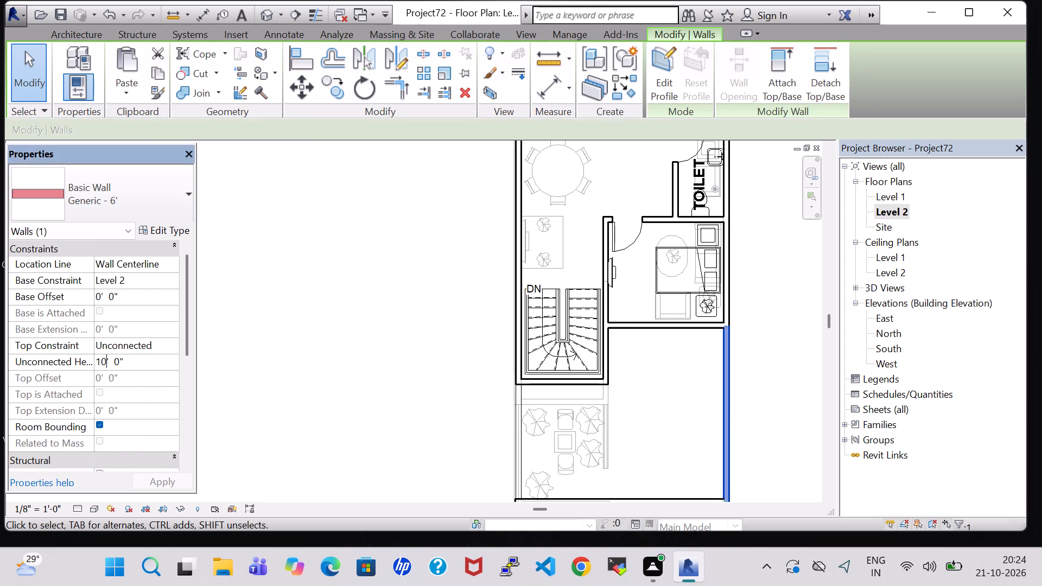
pyautogui.press('BackSpace')
pyautogui.press('BackSpace')
pyautogui.press('2')
pyautogui.click(164, 475)
# Set the Unconnected Height of the south exterior wall to 2' 0".
pyautogui.scroll(-2, 285, 385)
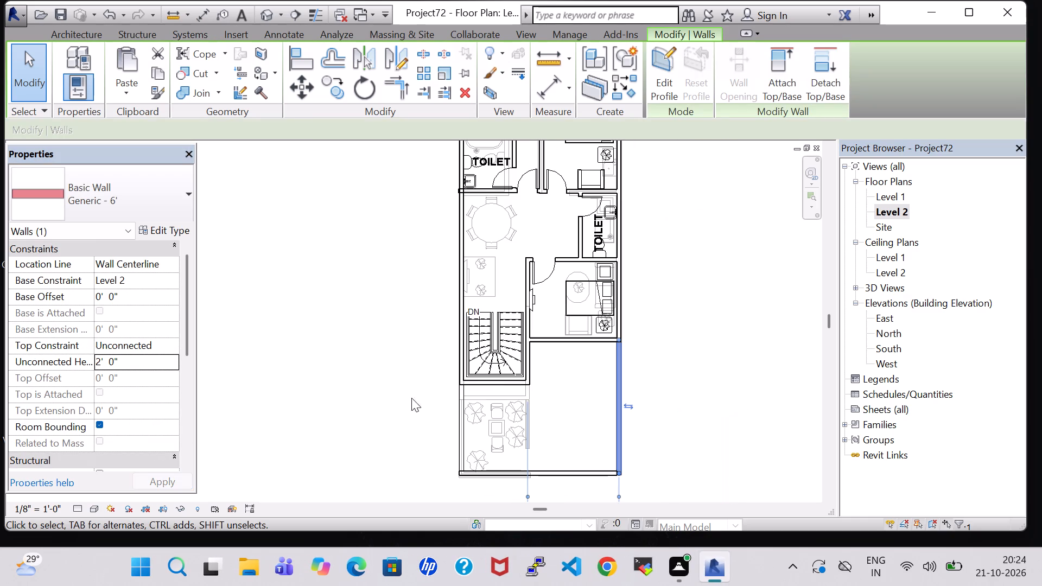
pyautogui.click(583, 475)
pyautogui.click(106, 365)
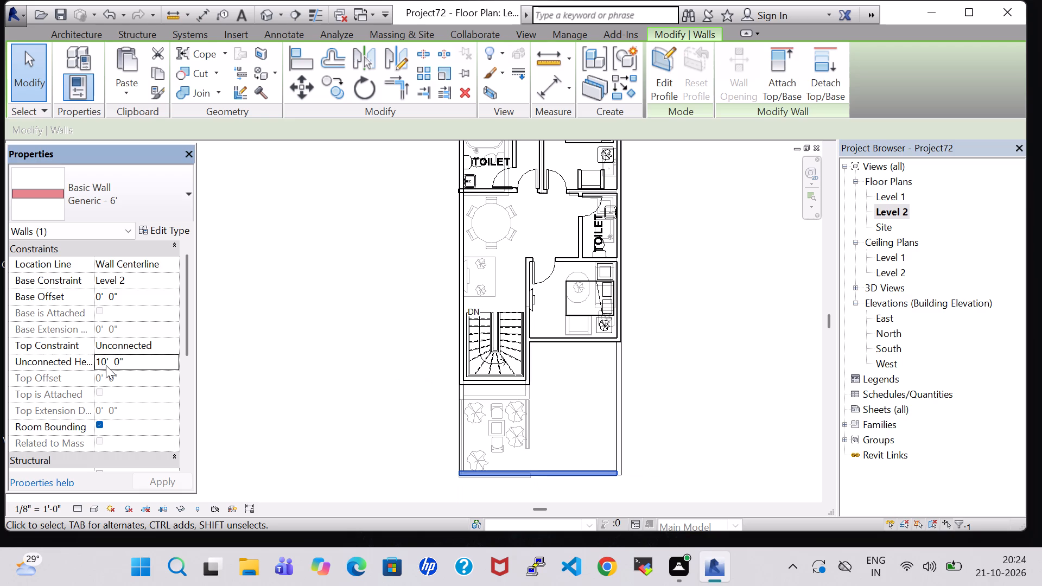
pyautogui.click(106, 365)
pyautogui.press('BackSpace')
pyautogui.press('BackSpace')
pyautogui.press('2')
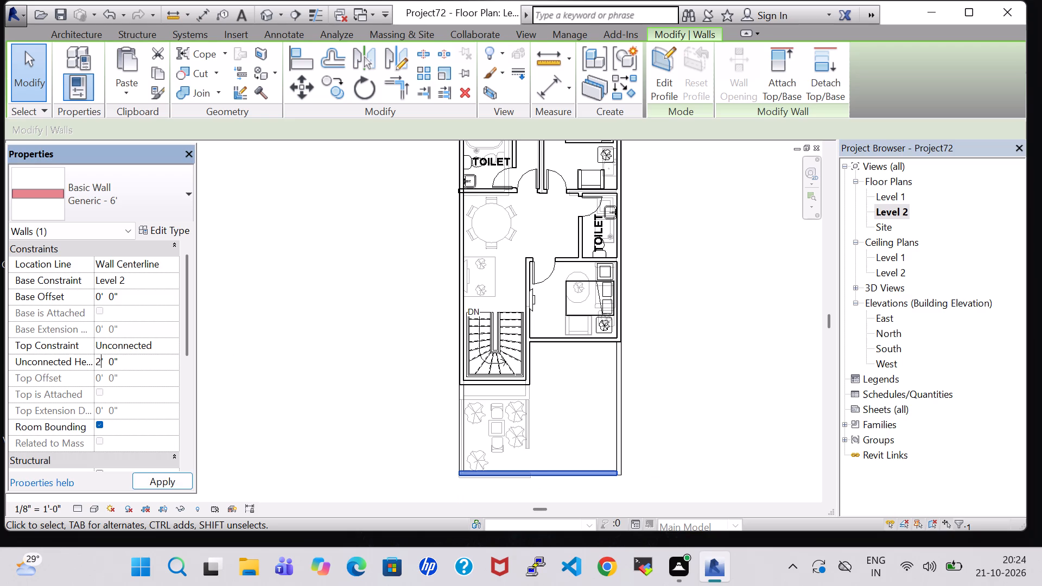
pyautogui.click(166, 483)
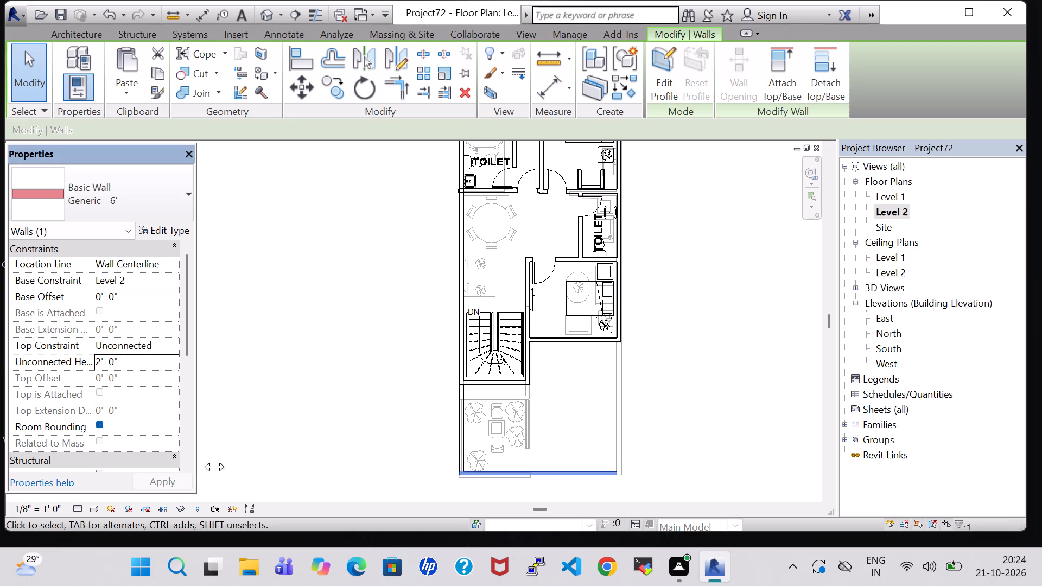
pyautogui.click(774, 424)
# Start a Glass Panel - Bottom Fill railing on Level 2, sketching its path along the east low wall from the bedroom corner to the south corner.
pyautogui.click(81, 26)
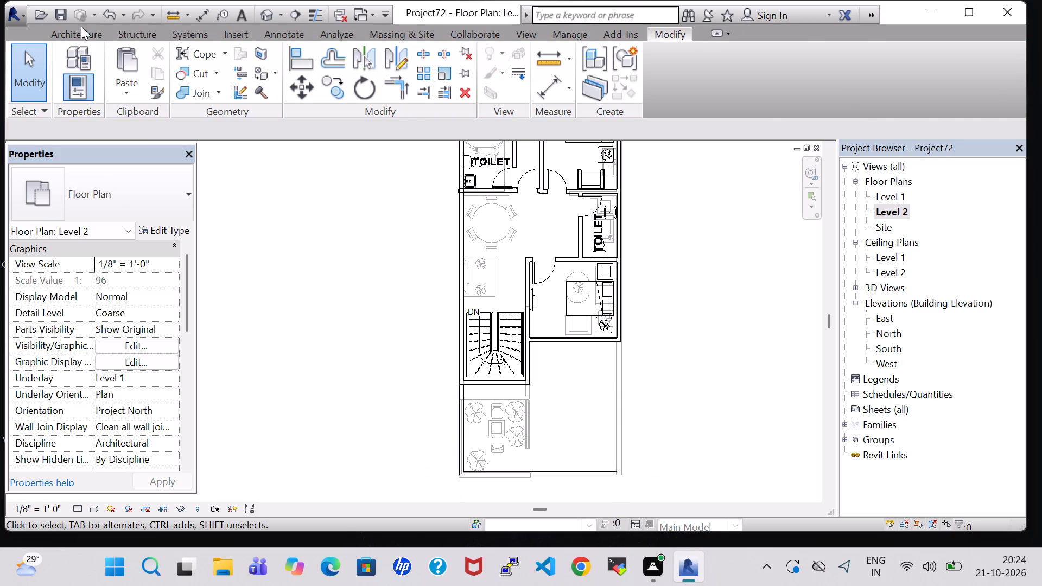
pyautogui.click(86, 31)
pyautogui.click(385, 59)
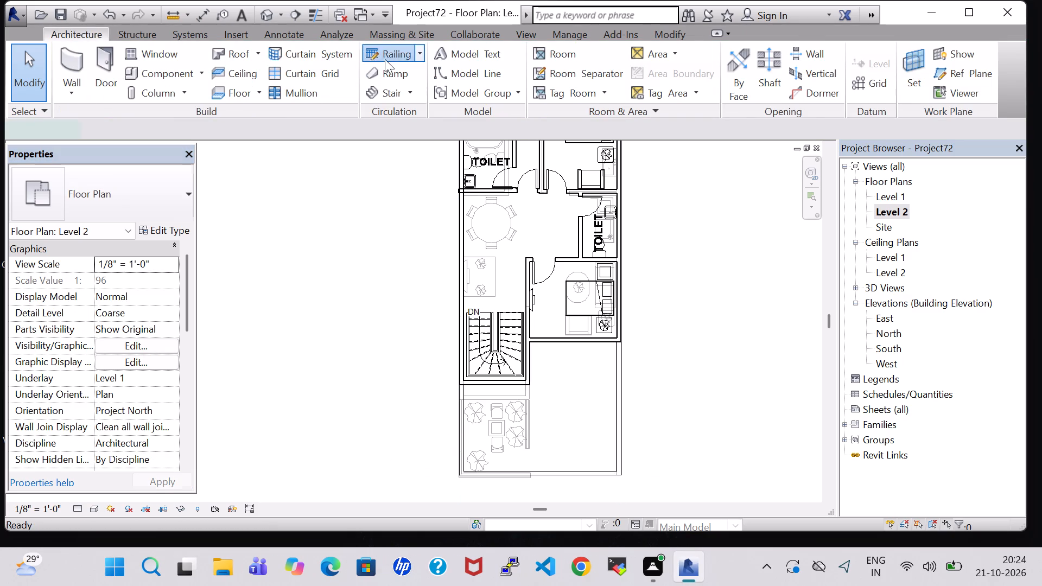
pyautogui.scroll(5, 621, 372)
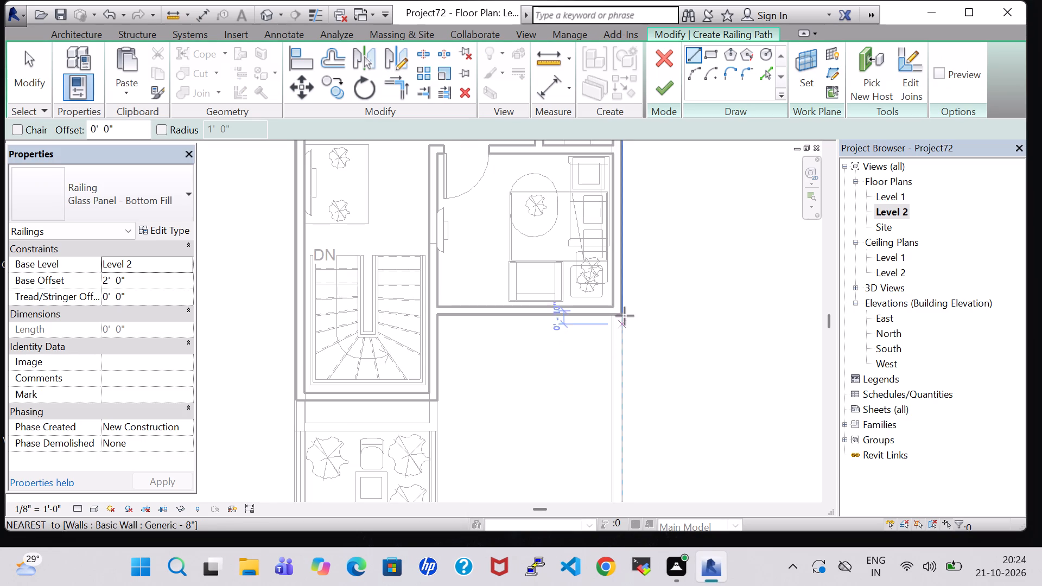
pyautogui.scroll(7, 614, 315)
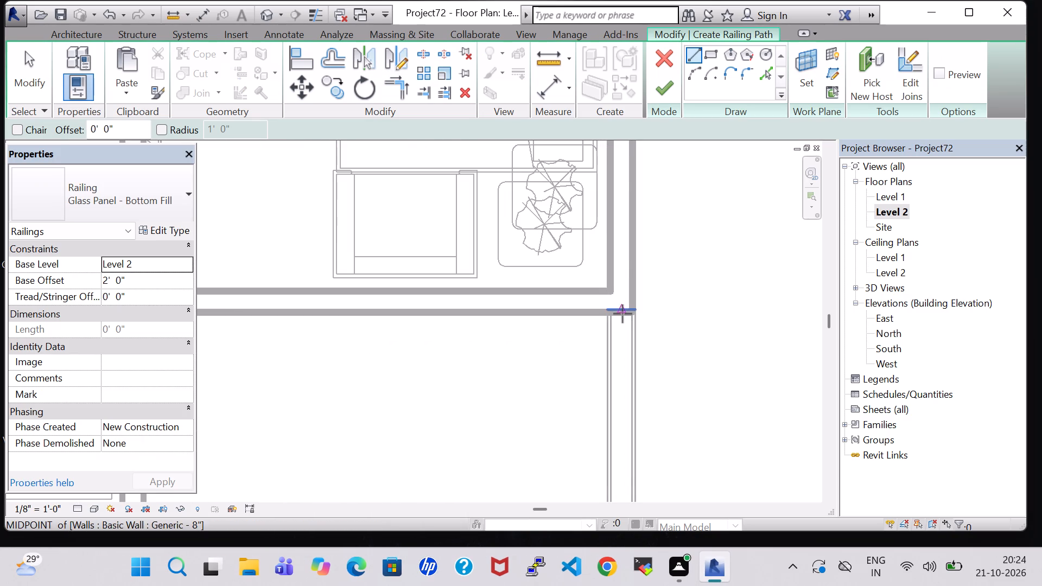
pyautogui.click(622, 314)
pyautogui.moveTo(626, 428); pyautogui.dragTo(603, 222, button='middle')
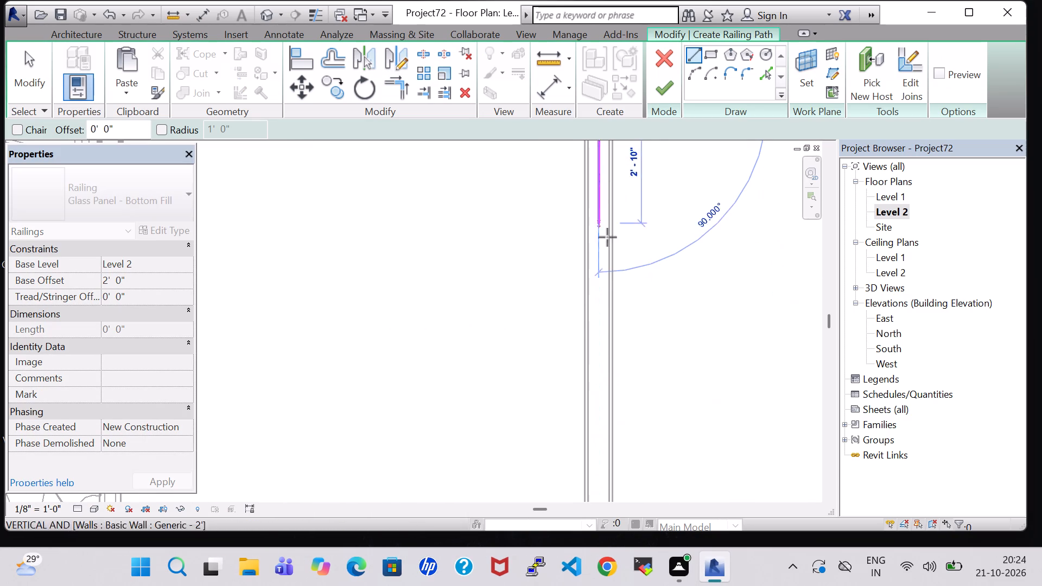
pyautogui.moveTo(603, 411); pyautogui.dragTo(616, 150, button='middle')
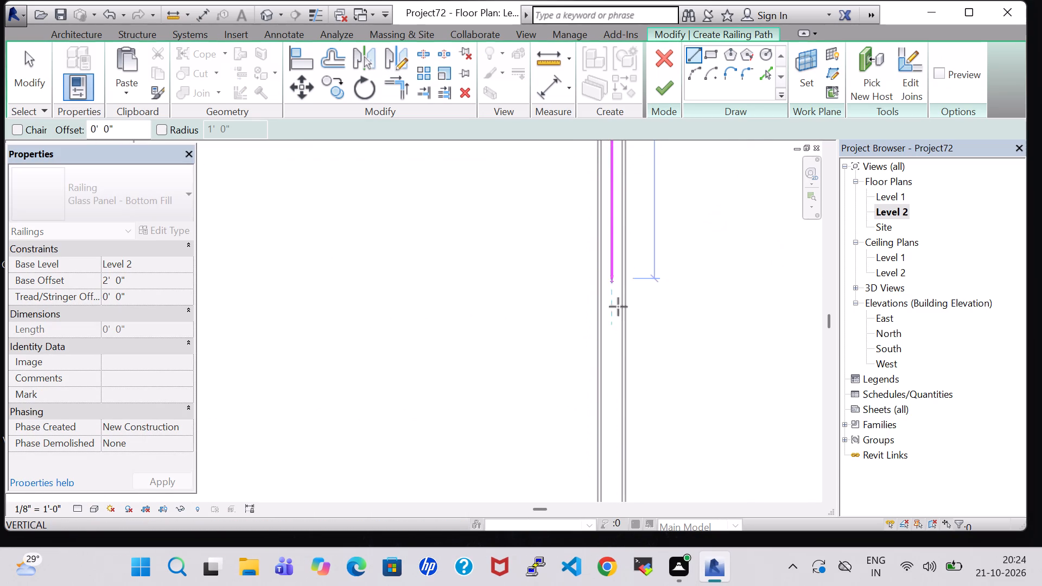
pyautogui.moveTo(610, 408); pyautogui.dragTo(613, 192, button='middle')
pyautogui.click(613, 331)
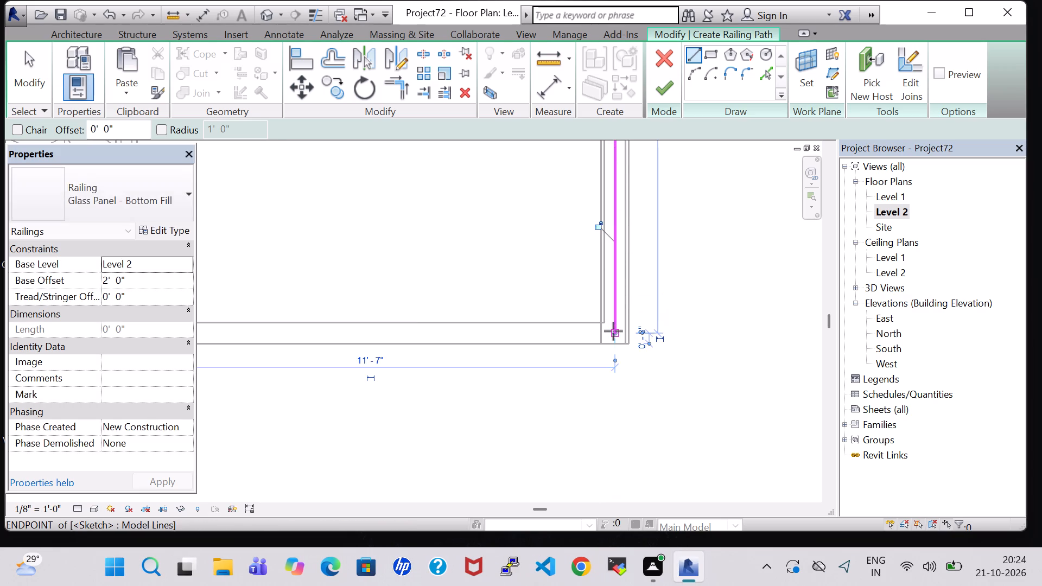
# Continue the railing path along the centre of the south low wall from the east corner to the west corner.
pyautogui.click(613, 331)
pyautogui.moveTo(420, 333); pyautogui.dragTo(715, 348, button='middle')
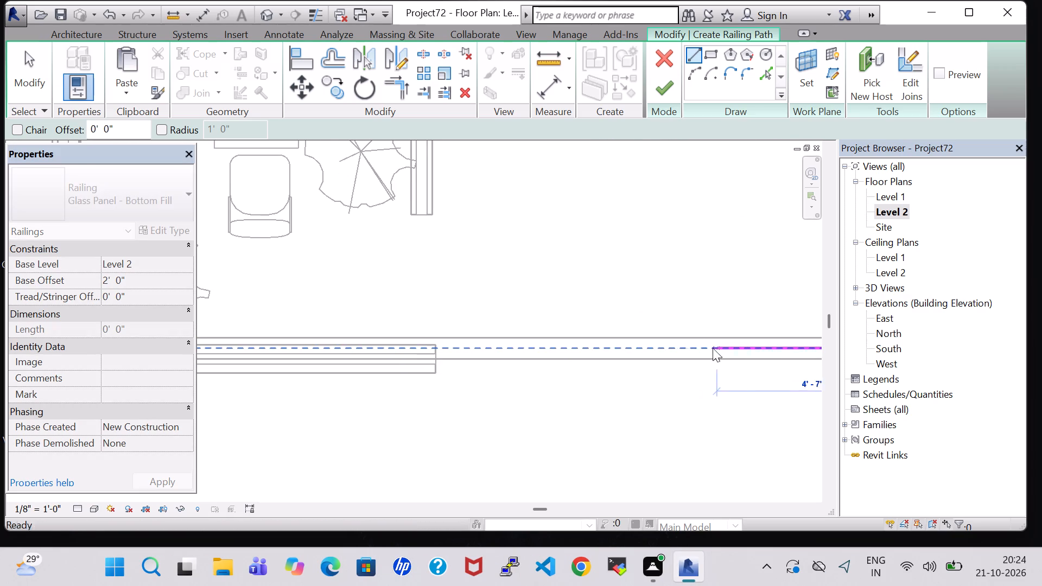
pyautogui.moveTo(458, 349); pyautogui.dragTo(560, 350, button='middle')
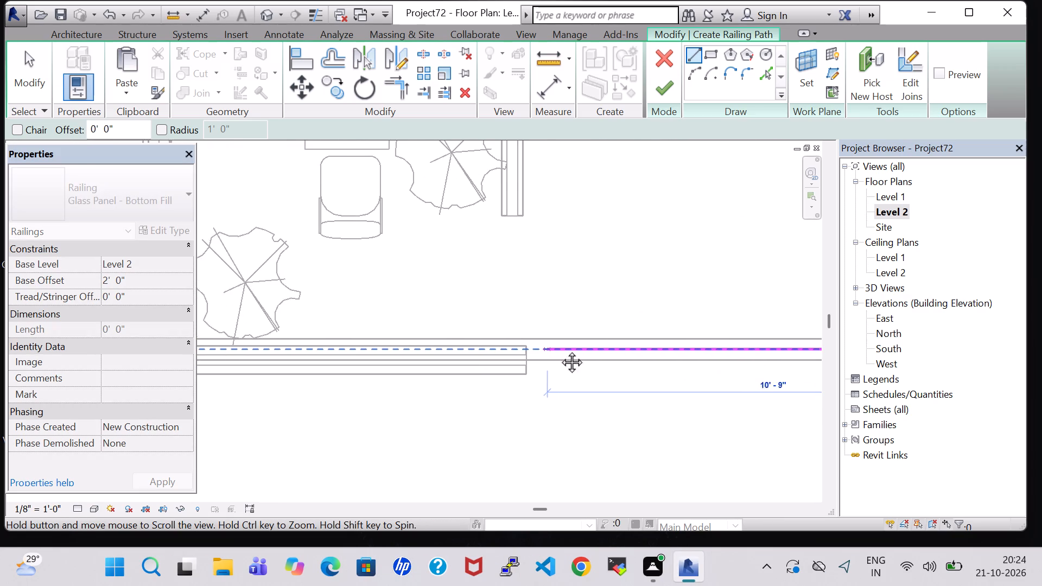
pyautogui.moveTo(560, 350); pyautogui.dragTo(596, 353, button='middle')
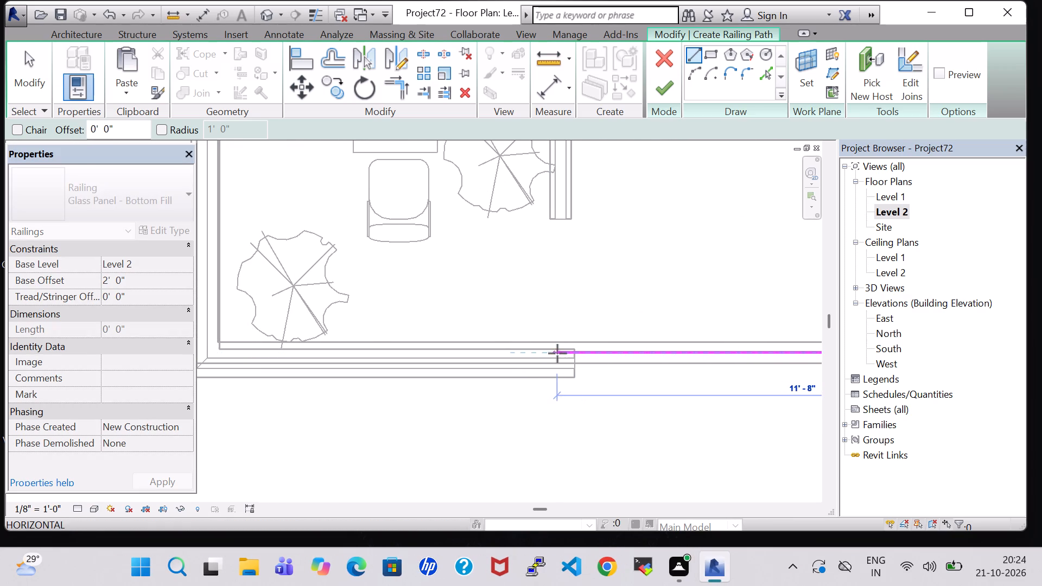
pyautogui.moveTo(557, 353); pyautogui.dragTo(644, 356, button='middle')
pyautogui.scroll(-4, 644, 354)
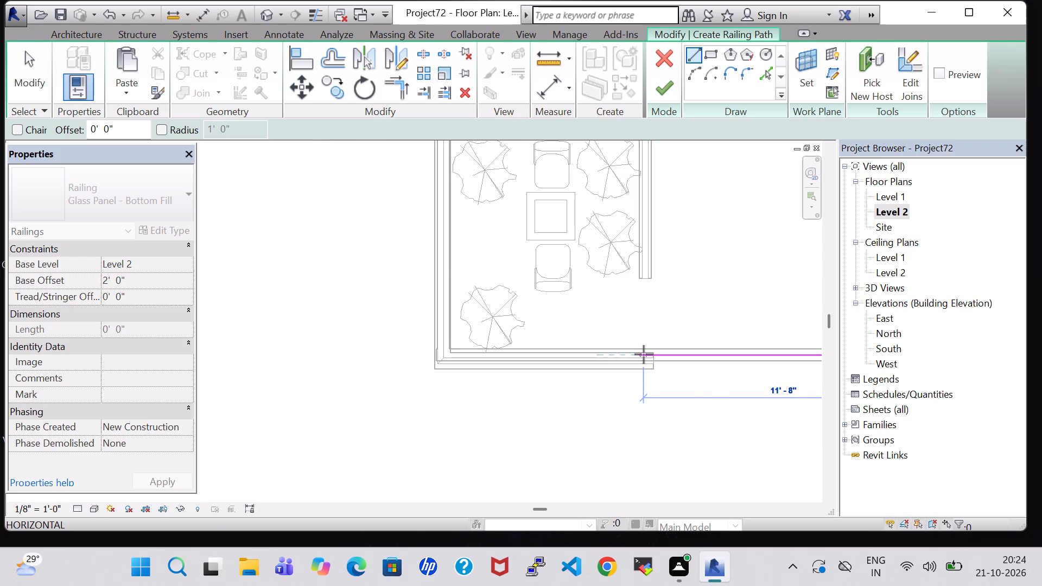
pyautogui.click(442, 355)
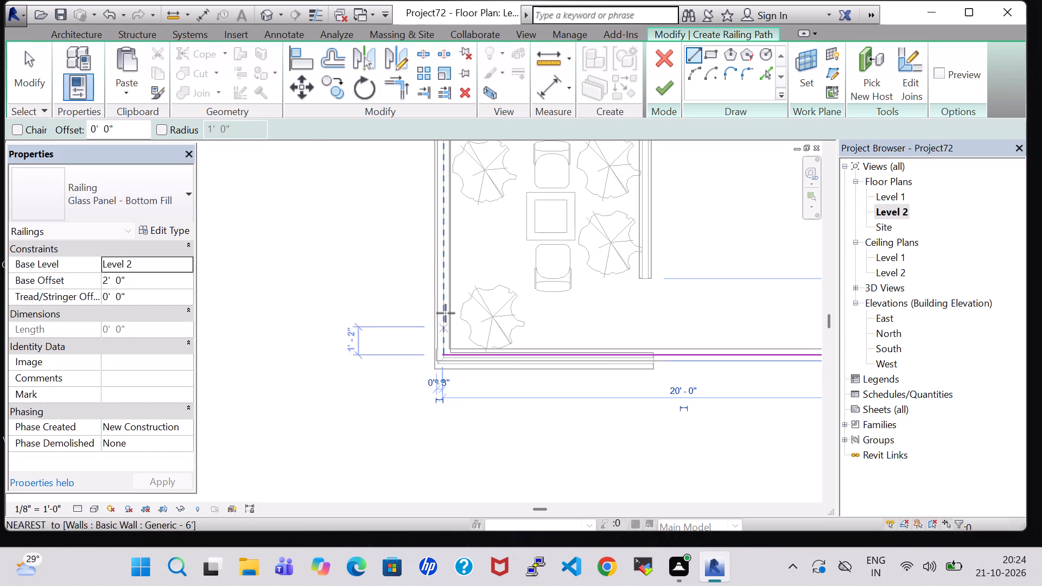
# Sketch the railing path along the west low wall between the stair wall and the southwest corner, and finish the railing.
pyautogui.moveTo(444, 234); pyautogui.dragTo(457, 438, button='middle')
pyautogui.scroll(1, 457, 438)
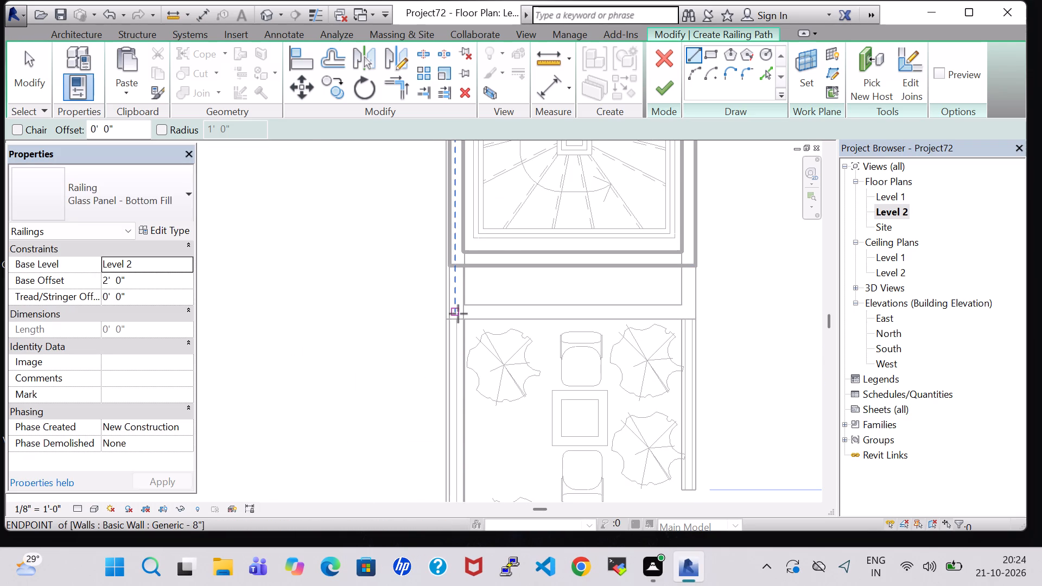
pyautogui.click(456, 268)
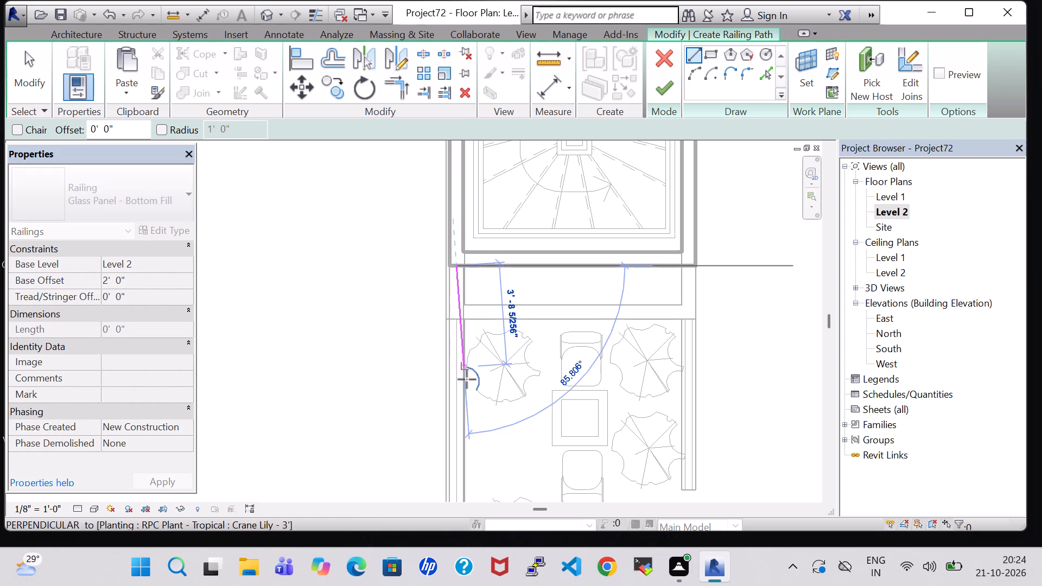
pyautogui.moveTo(461, 392); pyautogui.dragTo(471, 82, button='middle')
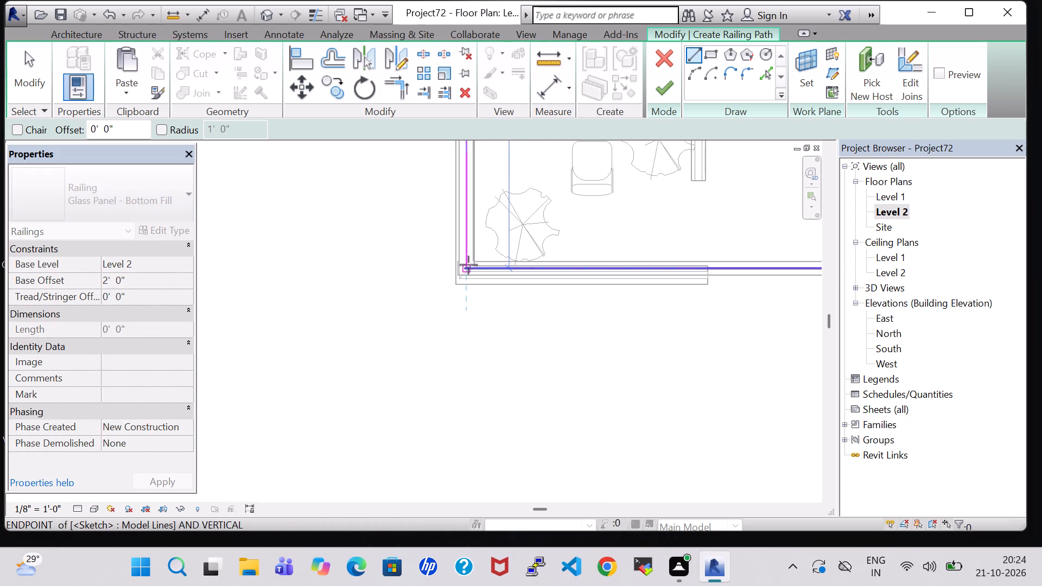
pyautogui.click(468, 266)
pyautogui.click(167, 201)
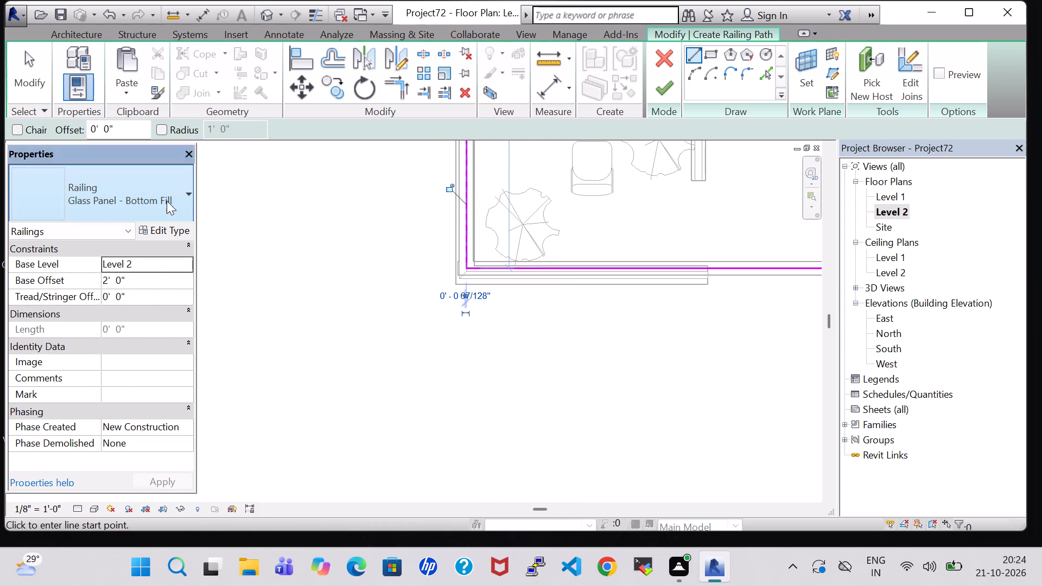
pyautogui.click(157, 265)
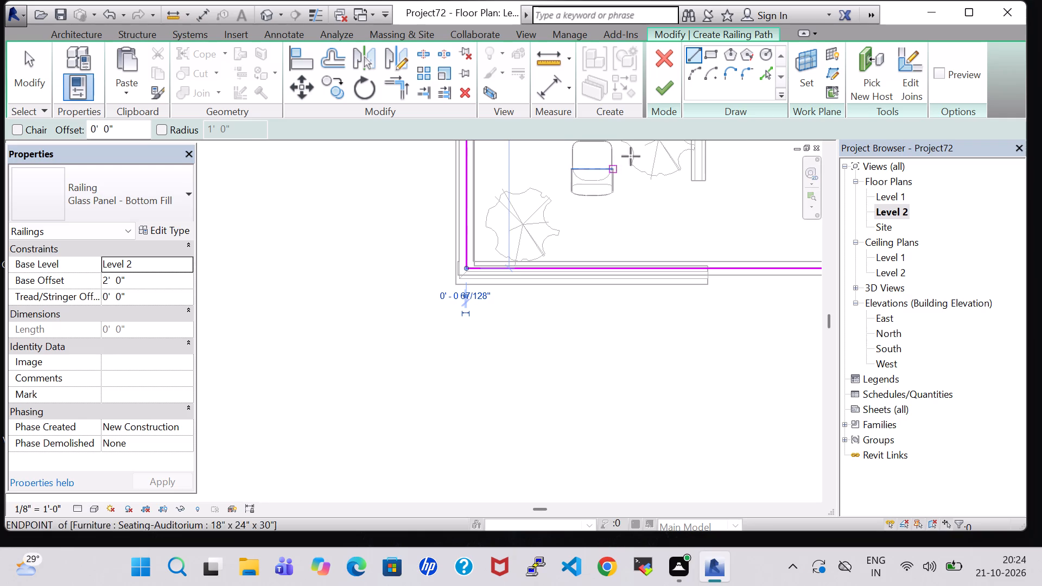
pyautogui.click(668, 95)
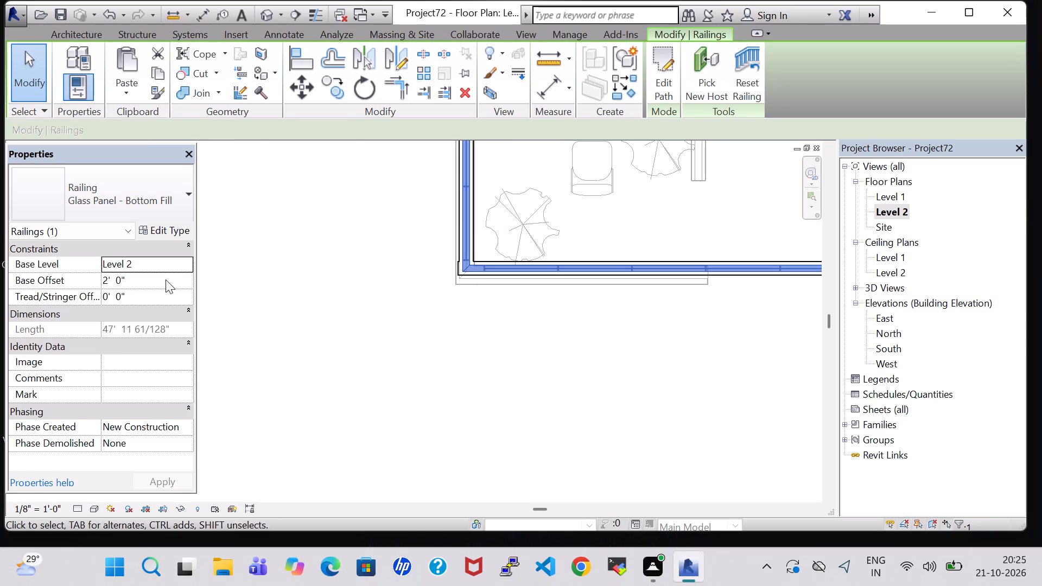
# In the 3D view, change the low front wall of the Level 2 terrace to the Basic Wall type Generic - 2'.
pyautogui.click(260, 11)
pyautogui.click(475, 230)
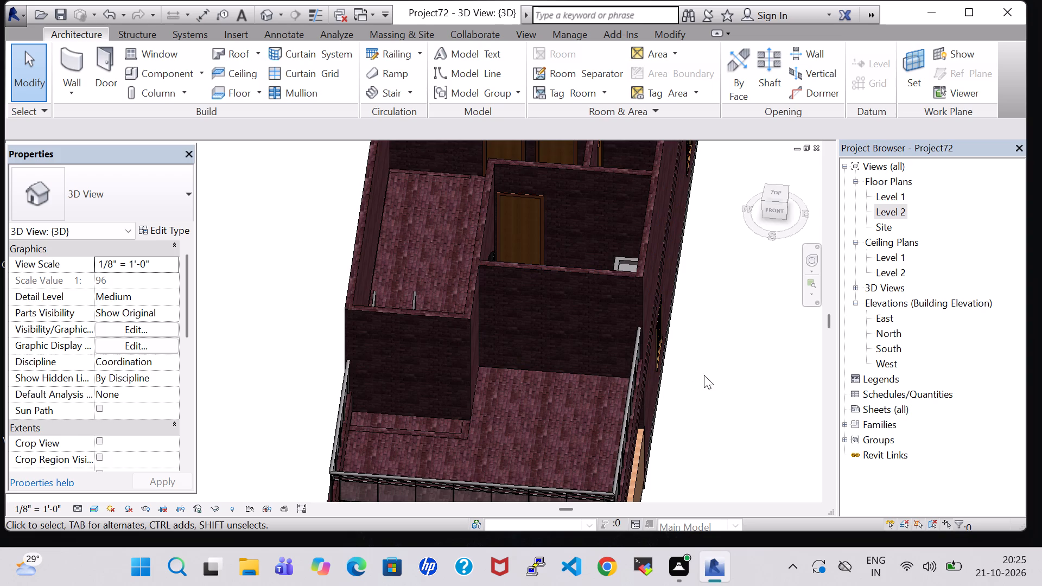
pyautogui.moveTo(704, 375); pyautogui.dragTo(730, 251, button='middle')
pyautogui.moveTo(739, 348); pyautogui.dragTo(718, 317, button='middle')
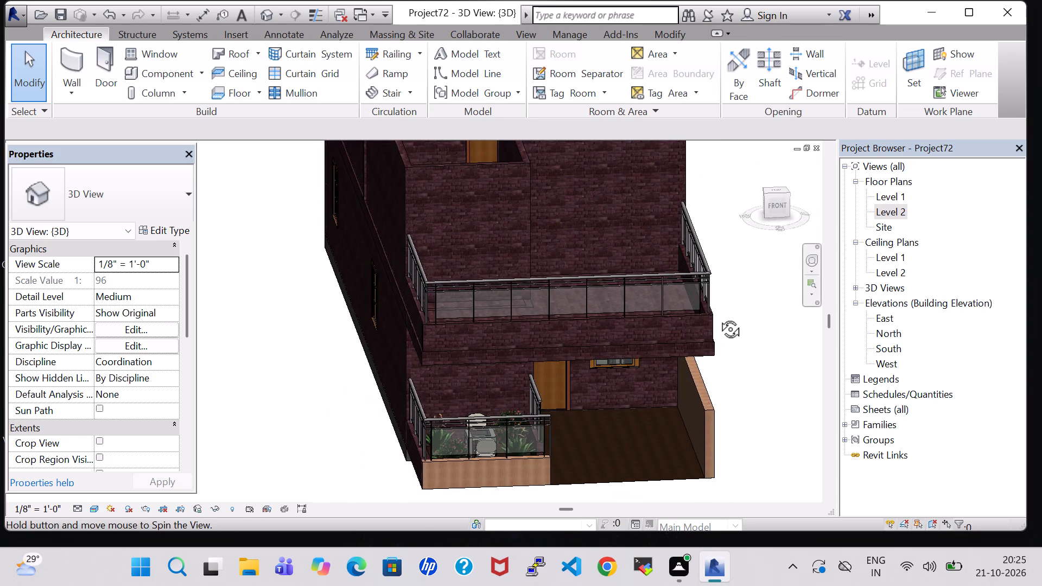
pyautogui.moveTo(718, 317); pyautogui.dragTo(717, 310, button='middle')
pyautogui.keyDown('shift'); pyautogui.moveTo(717, 302); pyautogui.dragTo(725, 313, button='middle'); pyautogui.keyUp('shift')
pyautogui.scroll(1, 611, 291)
pyautogui.click(551, 281)
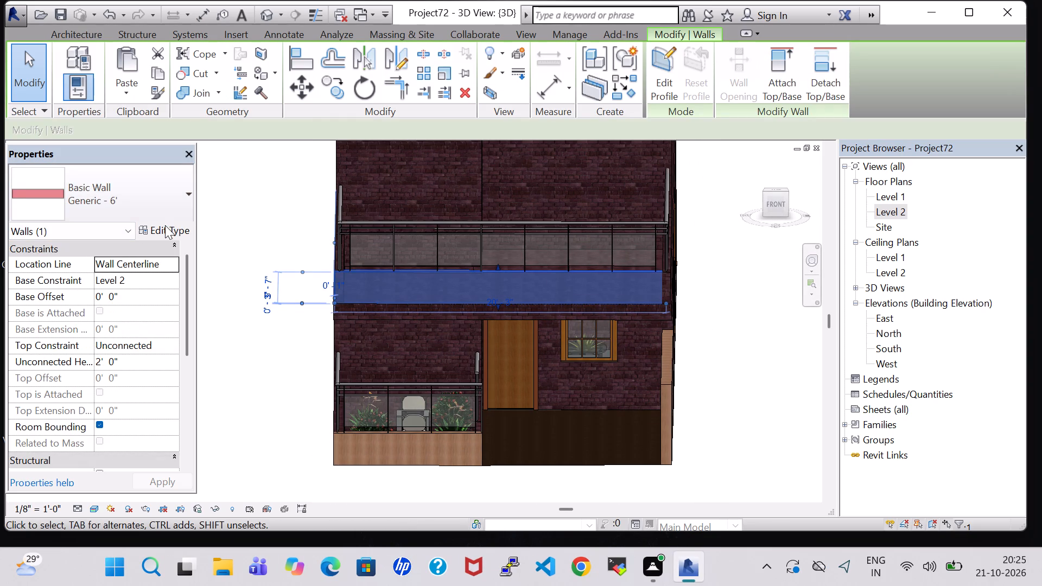
pyautogui.click(151, 190)
pyautogui.click(126, 569)
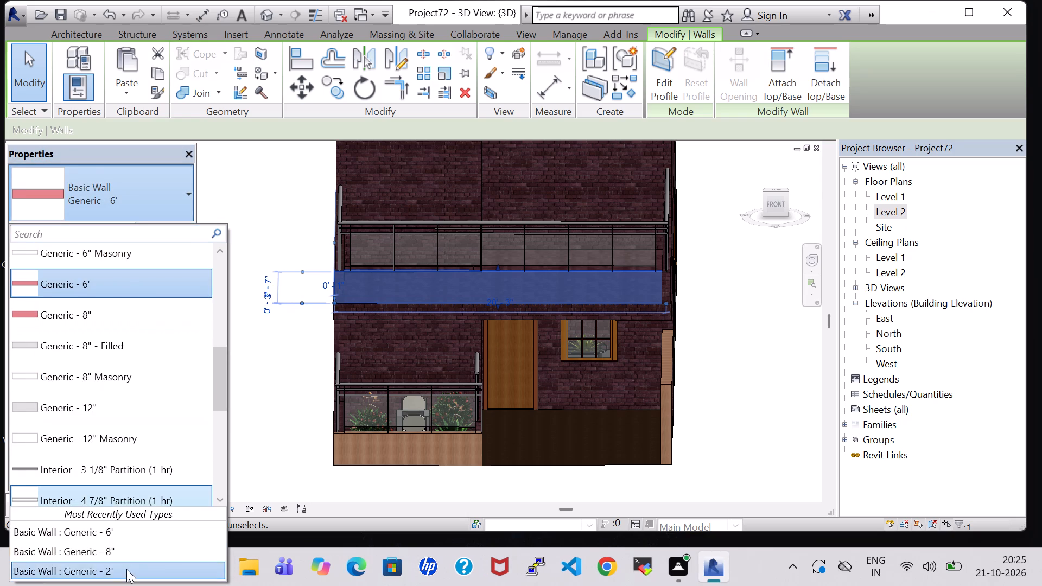
pyautogui.click(702, 354)
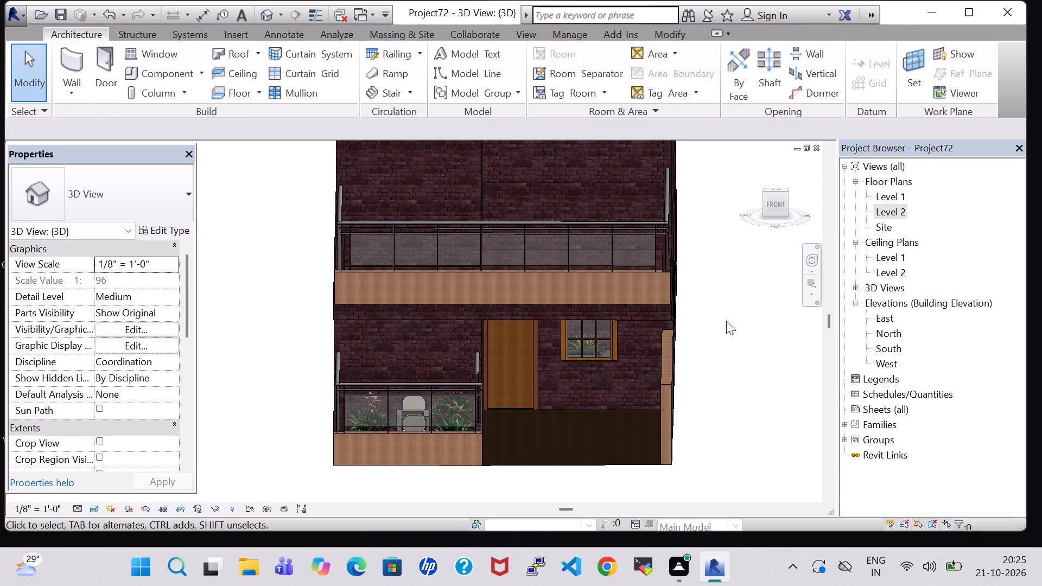
# Change the east low wall of the Level 2 terrace to the Basic Wall type Generic - 2'.
pyautogui.keyDown('shift'); pyautogui.moveTo(730, 316); pyautogui.dragTo(667, 316, button='middle'); pyautogui.keyUp('shift')
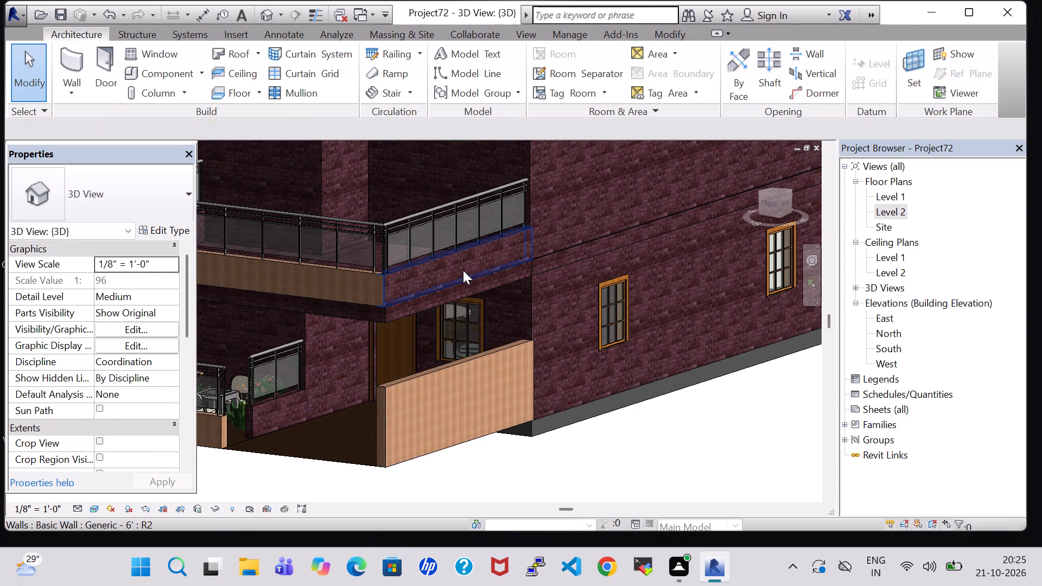
pyautogui.click(463, 270)
pyautogui.click(134, 192)
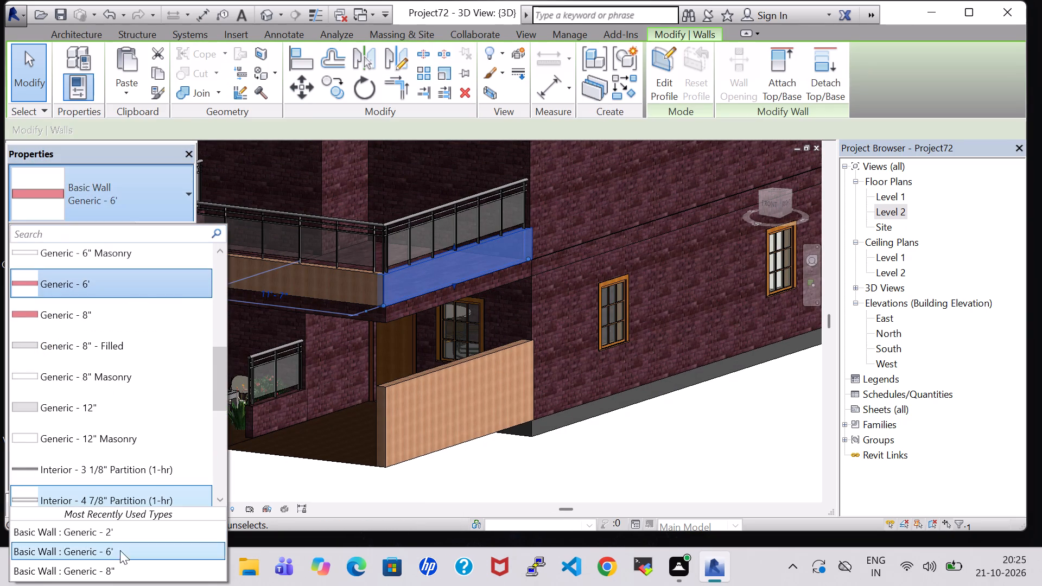
pyautogui.click(112, 533)
# Change the west low wall of the Level 2 terrace to the Basic Wall type Generic - 2'.
pyautogui.keyDown('shift'); pyautogui.moveTo(492, 476); pyautogui.dragTo(513, 477, button='middle'); pyautogui.keyUp('shift')
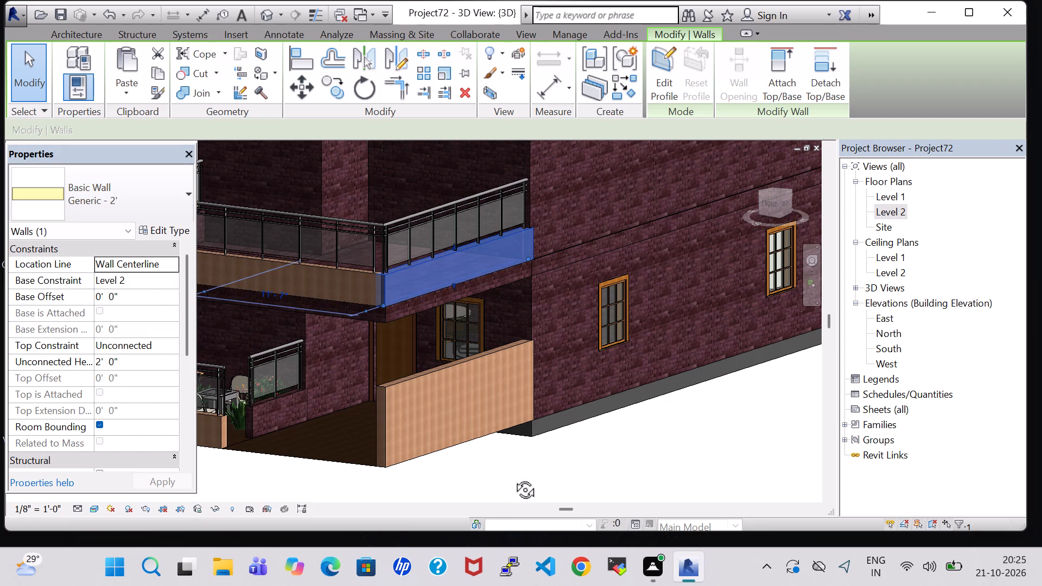
pyautogui.keyDown('shift'); pyautogui.moveTo(513, 477); pyautogui.dragTo(606, 488, button='middle'); pyautogui.keyUp('shift')
pyautogui.moveTo(625, 435); pyautogui.dragTo(765, 413, button='middle')
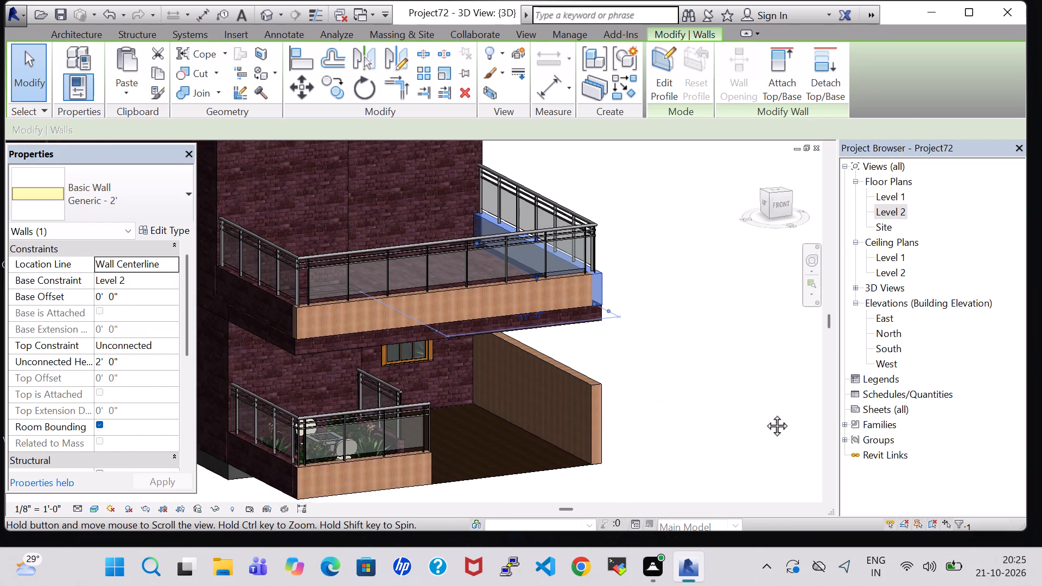
pyautogui.moveTo(765, 413); pyautogui.dragTo(778, 411, button='middle')
pyautogui.click(357, 291)
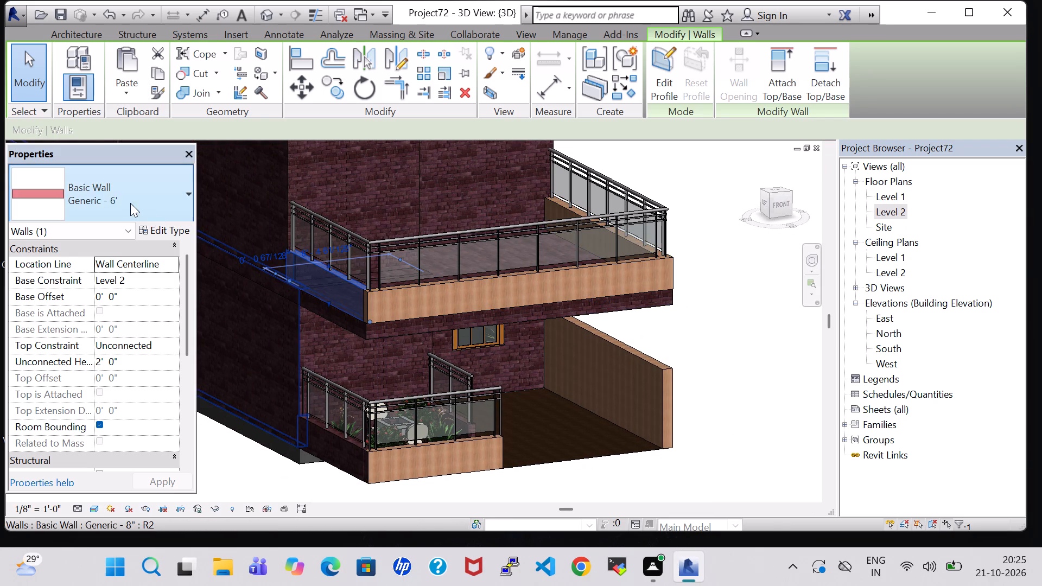
pyautogui.click(129, 203)
pyautogui.click(93, 528)
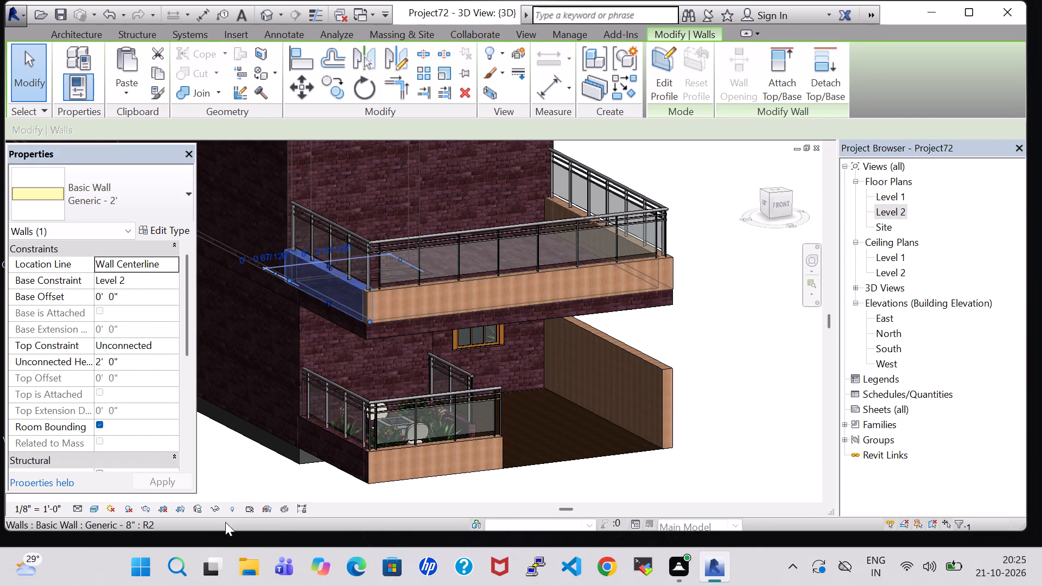
# Change the west low wall of the ground-floor planted sitting area to the Basic Wall type Generic - 2'.
pyautogui.click(347, 462)
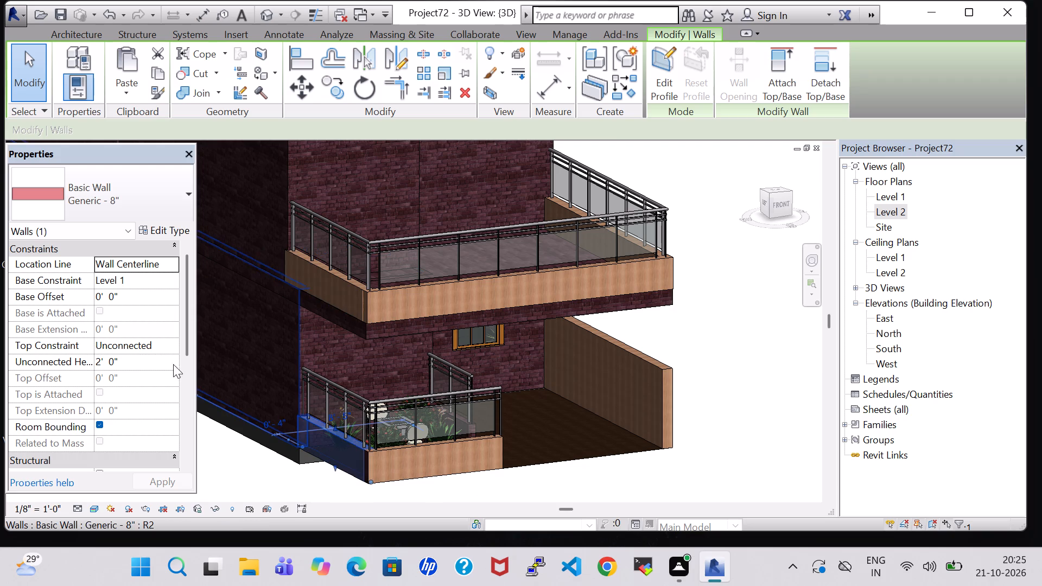
pyautogui.click(122, 203)
pyautogui.click(106, 540)
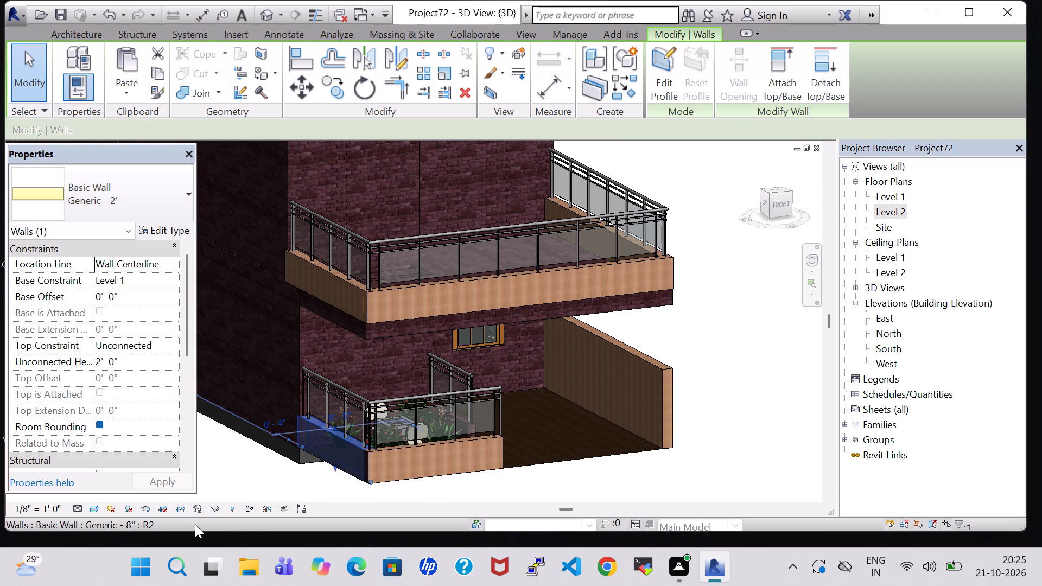
pyautogui.click(773, 454)
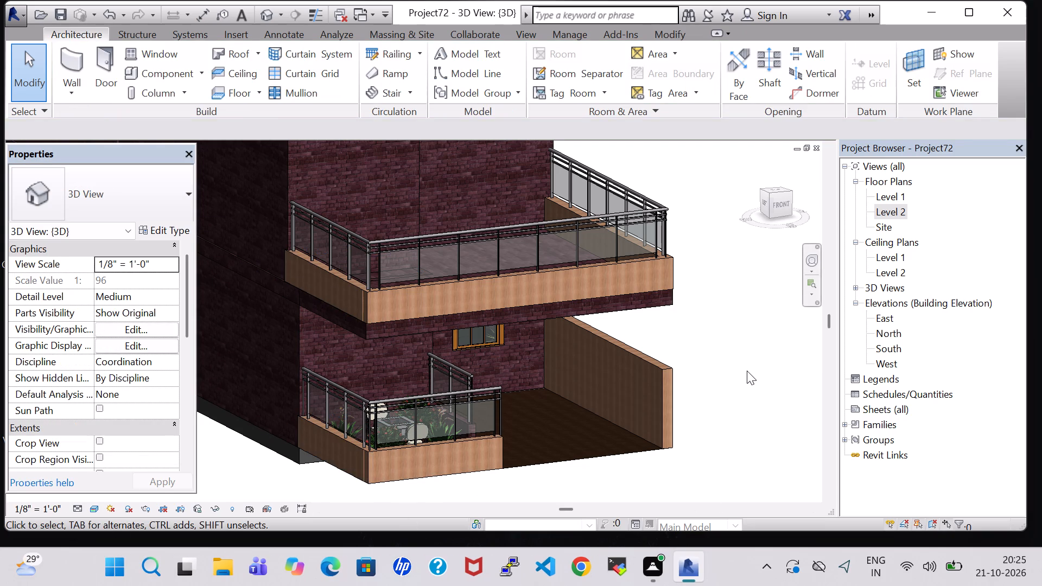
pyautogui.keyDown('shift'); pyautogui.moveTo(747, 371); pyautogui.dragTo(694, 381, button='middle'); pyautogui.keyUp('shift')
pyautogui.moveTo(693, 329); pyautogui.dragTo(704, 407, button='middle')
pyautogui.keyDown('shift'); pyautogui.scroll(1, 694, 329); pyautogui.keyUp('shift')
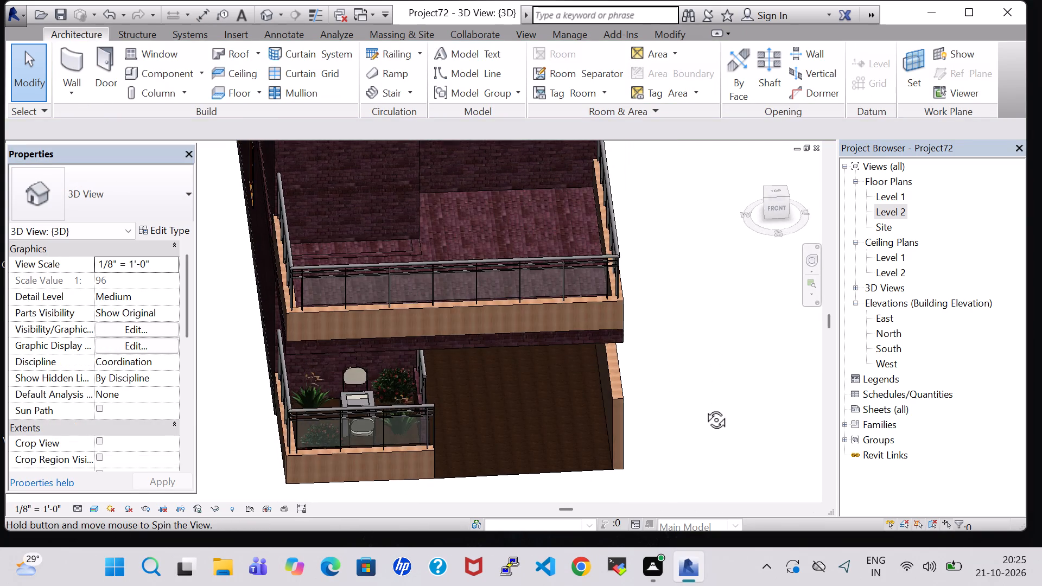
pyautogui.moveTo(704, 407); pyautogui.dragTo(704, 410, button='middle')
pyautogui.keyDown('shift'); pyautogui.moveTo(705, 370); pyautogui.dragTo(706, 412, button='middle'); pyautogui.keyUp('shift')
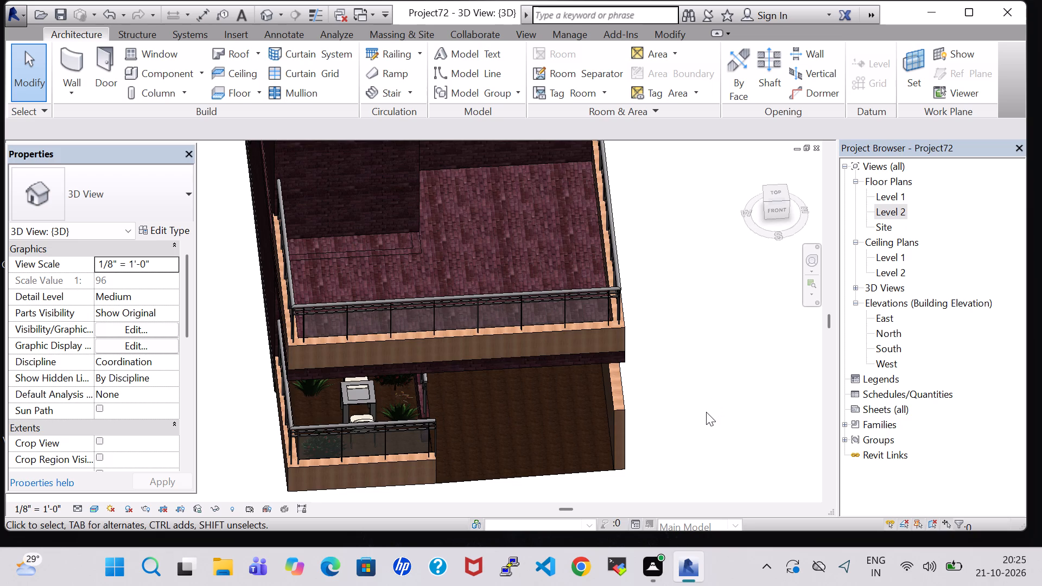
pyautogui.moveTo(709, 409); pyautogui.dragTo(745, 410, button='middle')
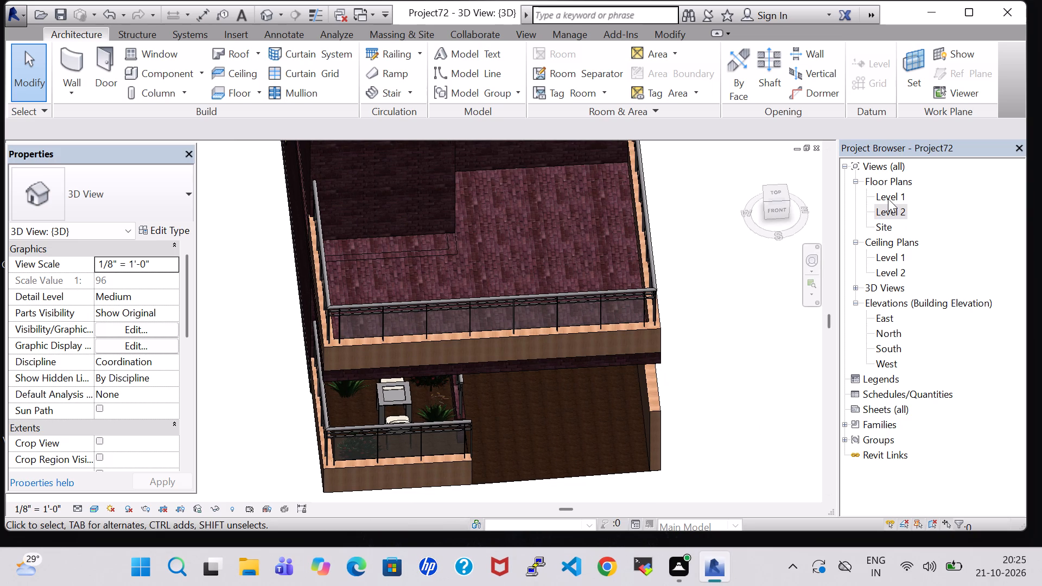
# In the Level 2 floor plan, load the Table-Ellipse family and place a 72" x 36" table on the terrace's east side.
pyautogui.doubleClick(886, 212)
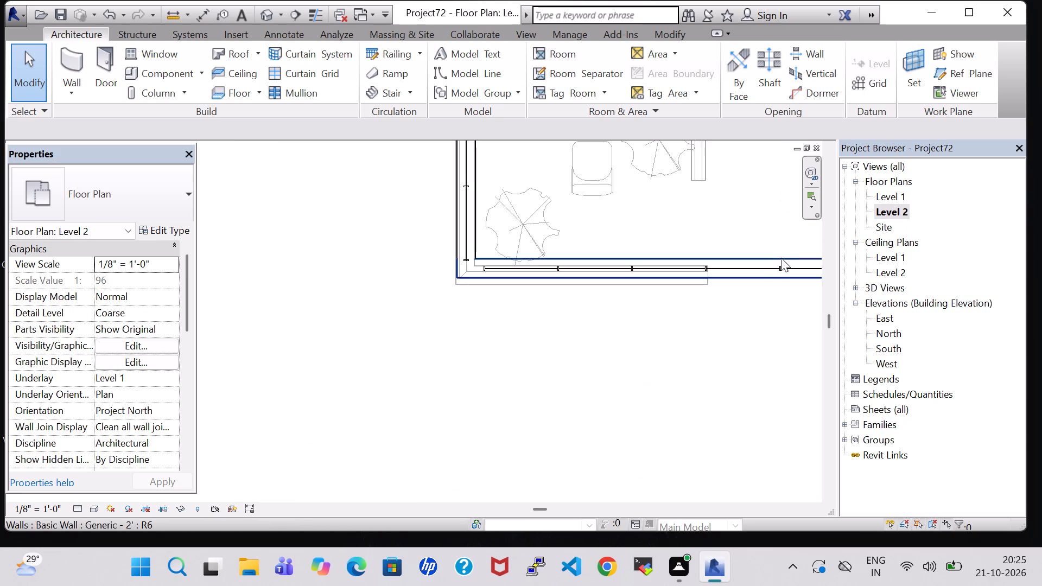
pyautogui.moveTo(746, 200); pyautogui.dragTo(643, 481, button='middle')
pyautogui.scroll(-4, 643, 466)
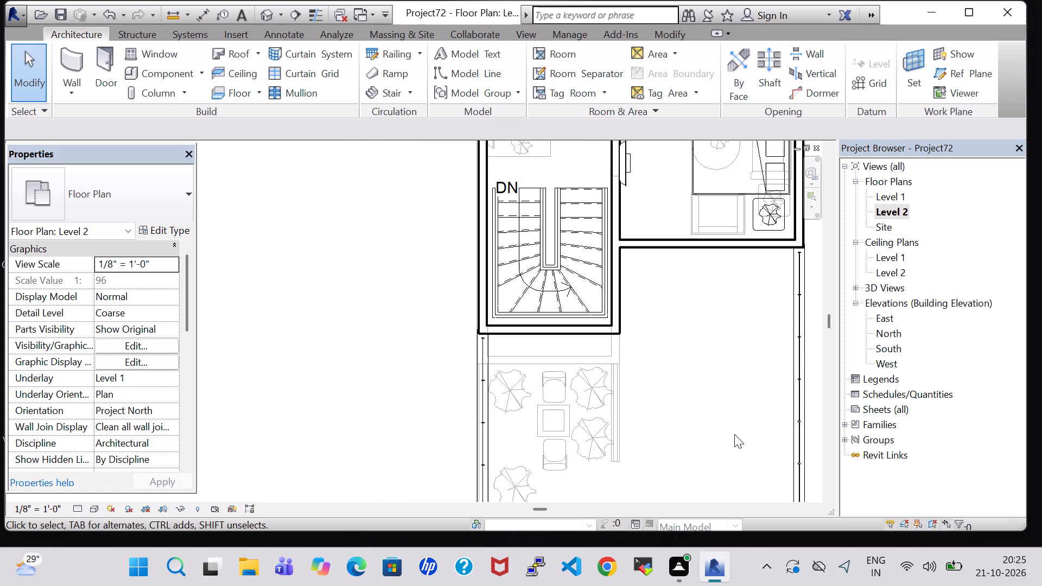
pyautogui.moveTo(734, 434); pyautogui.dragTo(636, 295, button='middle')
pyautogui.click(150, 65)
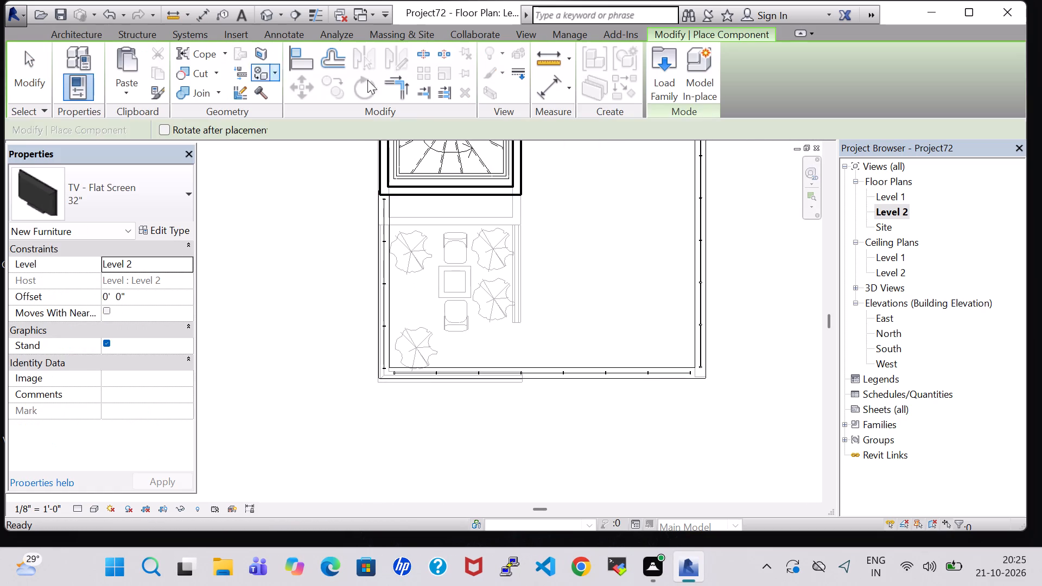
pyautogui.click(661, 68)
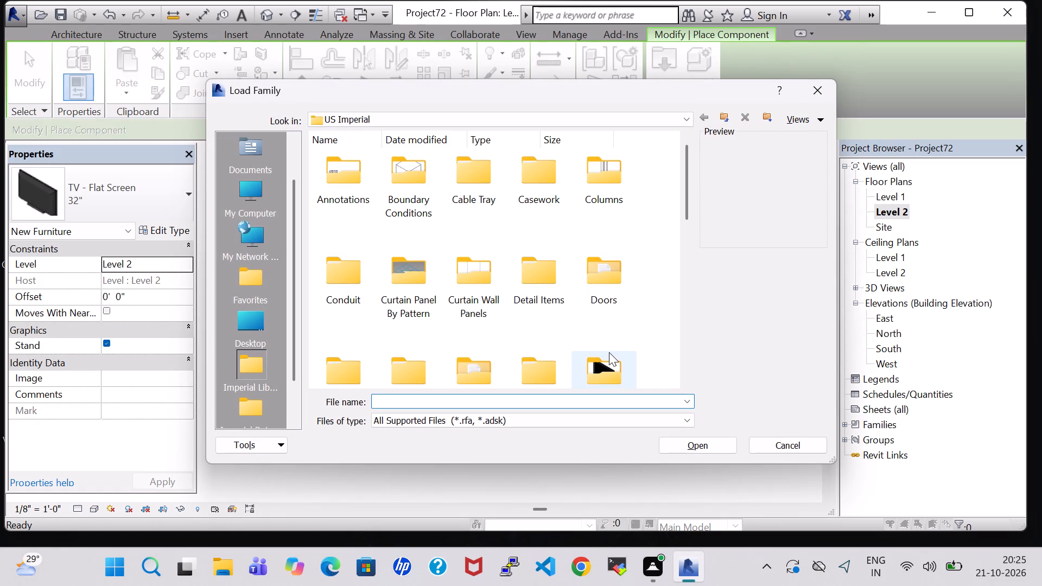
pyautogui.doubleClick(607, 363)
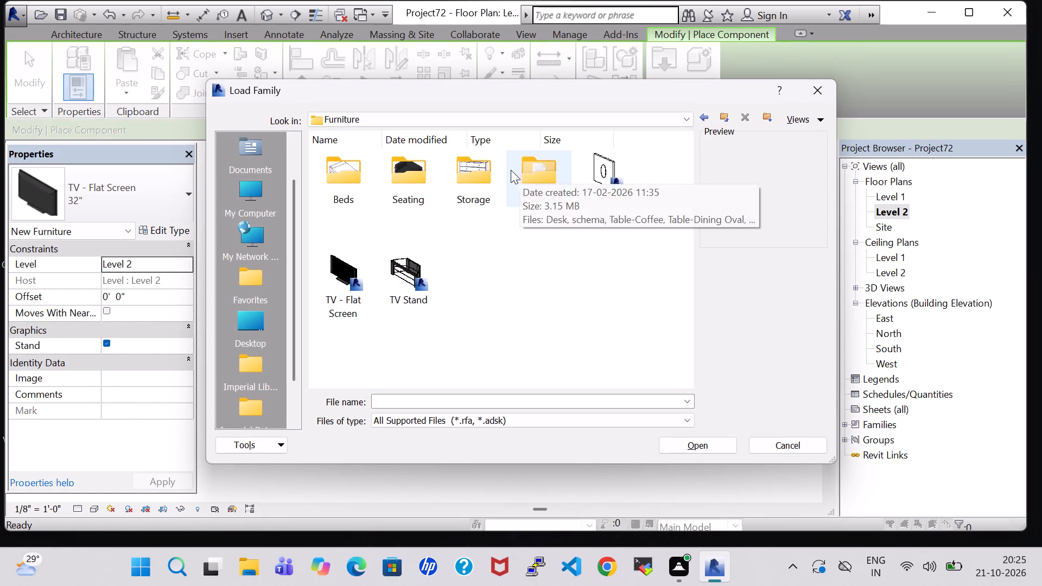
pyautogui.doubleClick(531, 177)
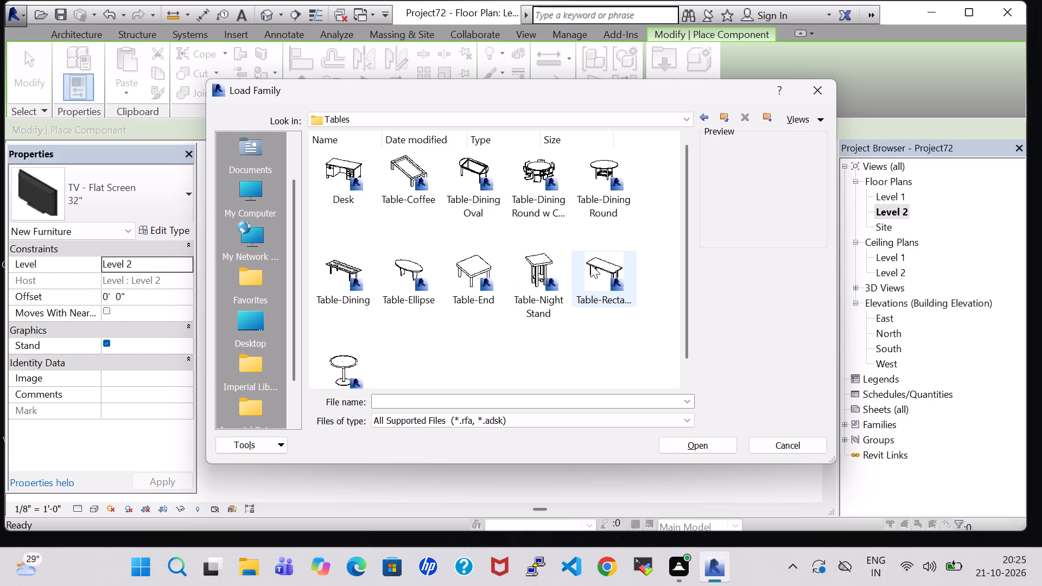
pyautogui.click(596, 266)
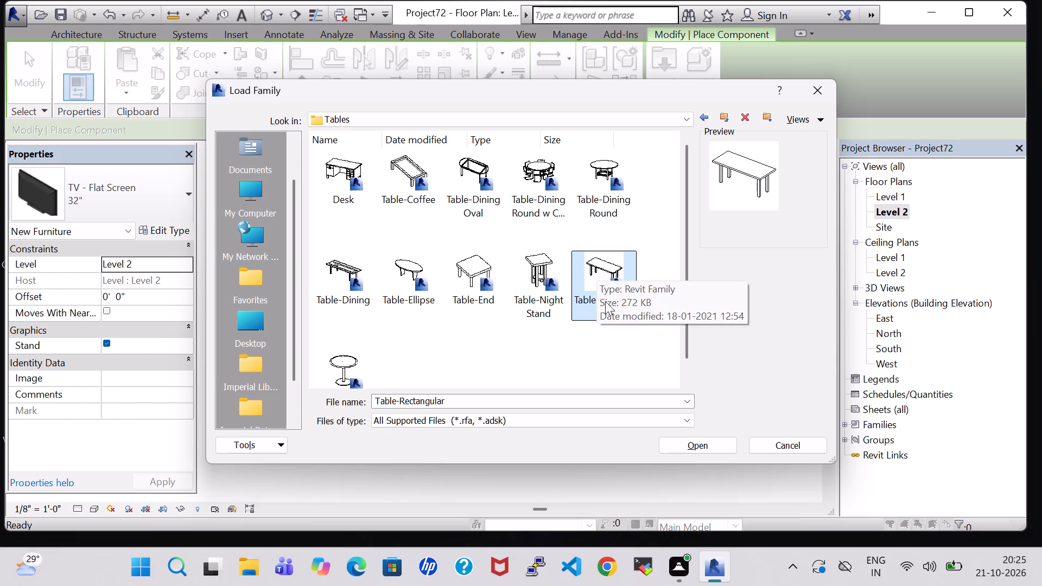
pyautogui.click(425, 269)
pyautogui.click(684, 450)
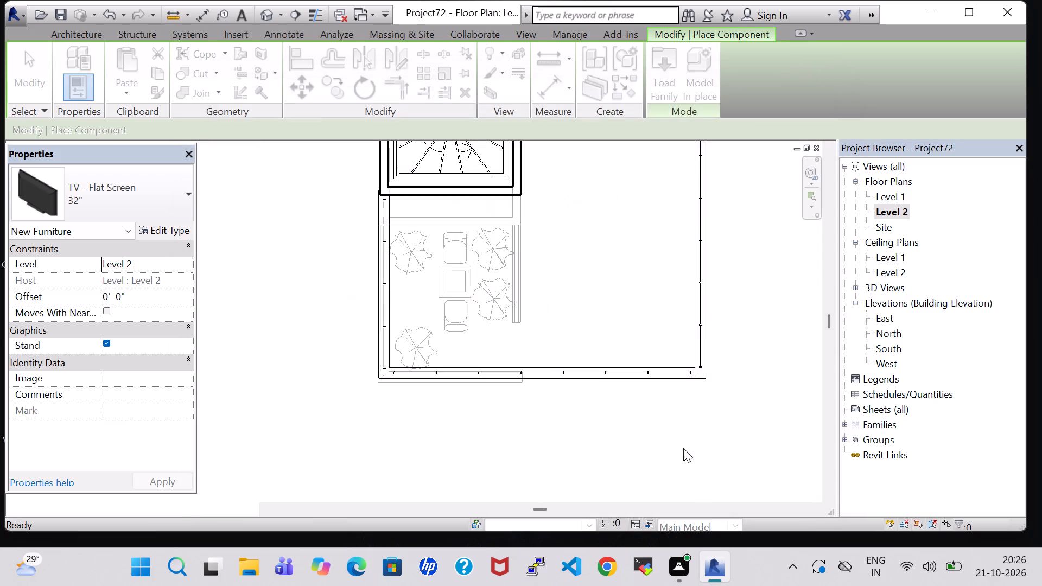
pyautogui.click(611, 274)
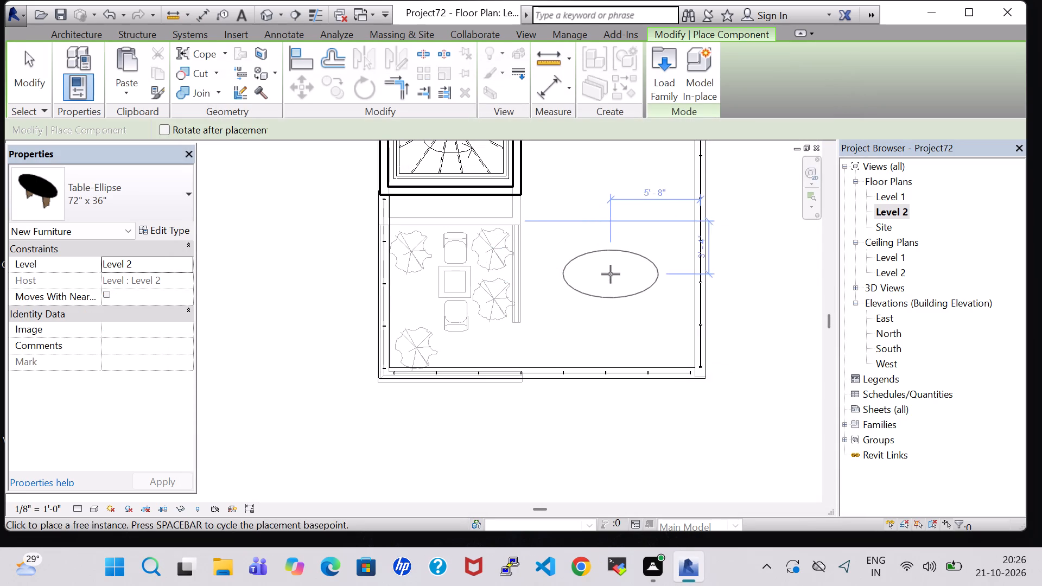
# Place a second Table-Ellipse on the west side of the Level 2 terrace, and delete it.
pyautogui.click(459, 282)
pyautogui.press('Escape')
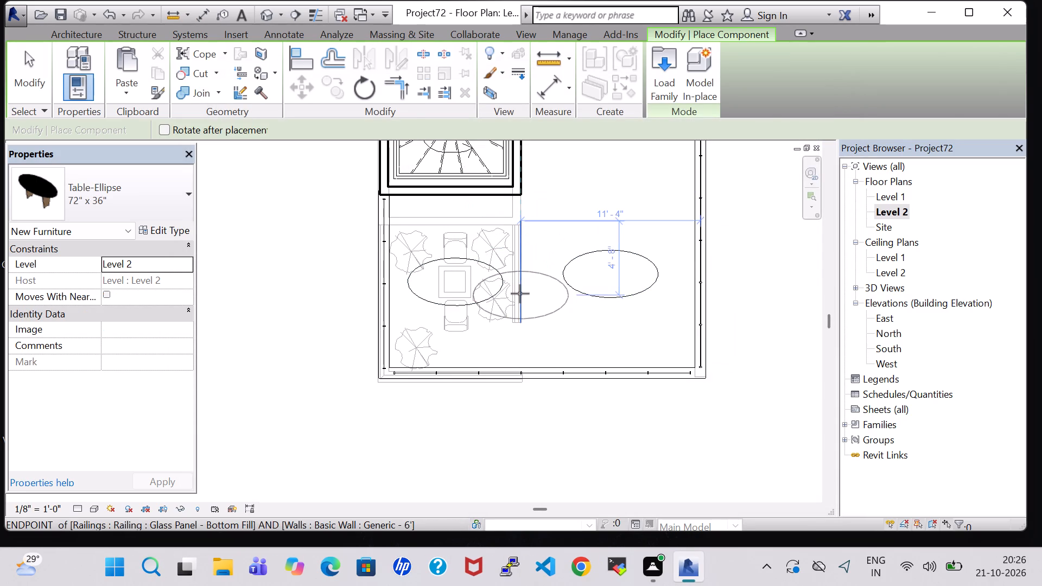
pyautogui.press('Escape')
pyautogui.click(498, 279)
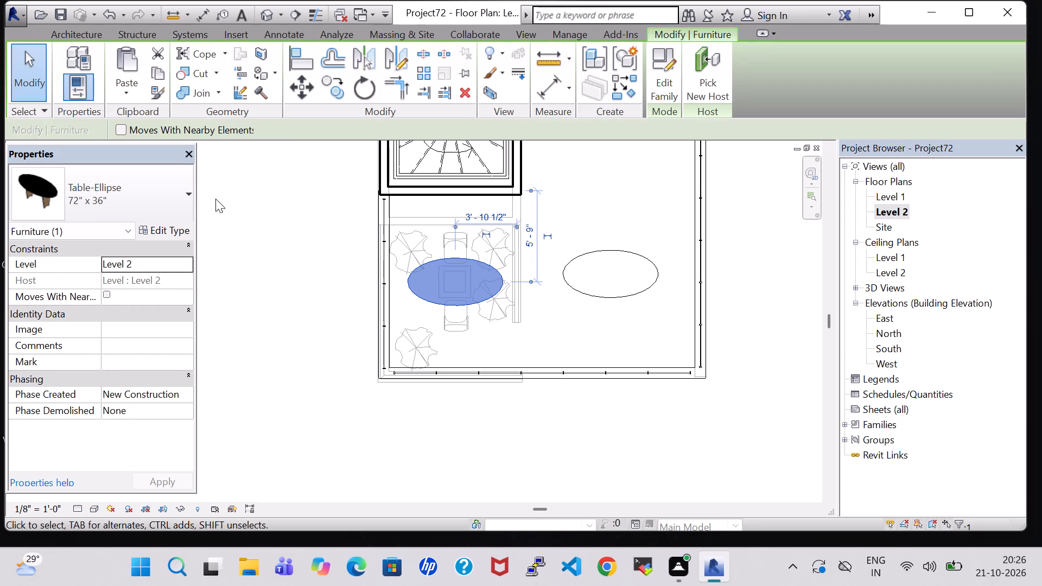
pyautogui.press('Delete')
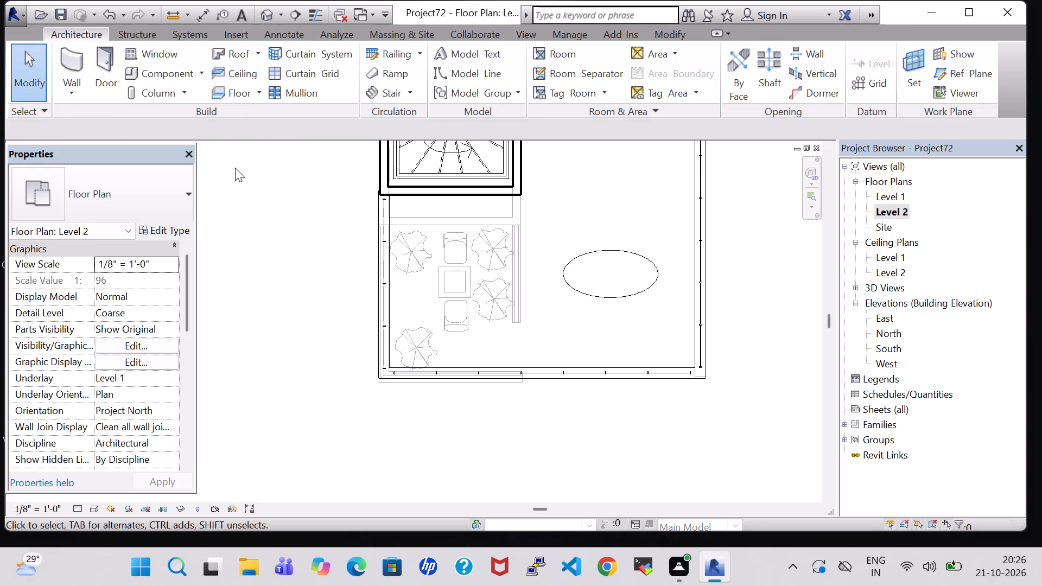
# Try to load the Table-Dining Oval family, and place a 72" x 36" Table-Ellipse on the west side of the Level 2 terrace.
pyautogui.click(166, 68)
pyautogui.click(652, 75)
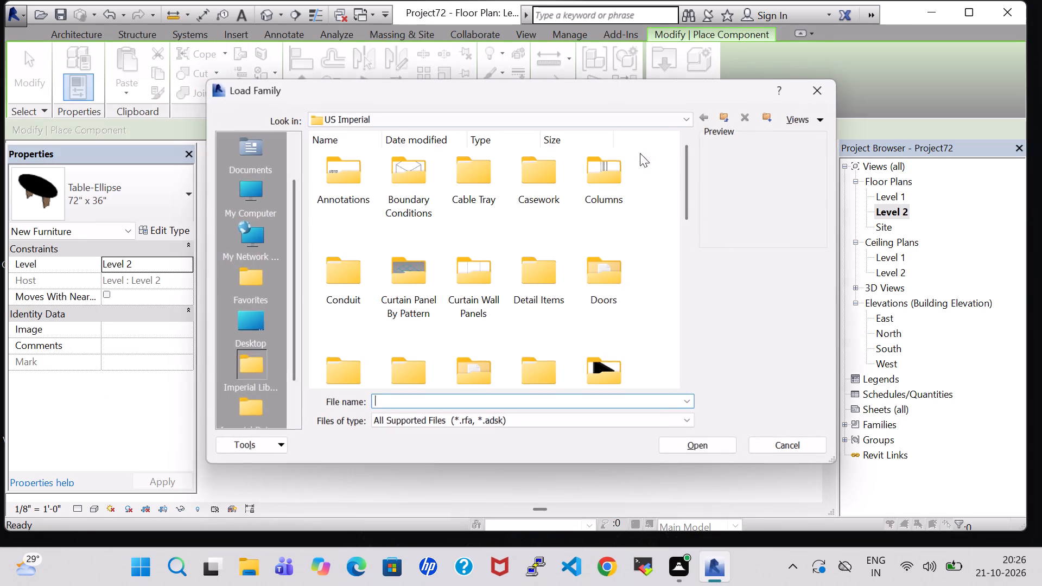
pyautogui.doubleClick(615, 356)
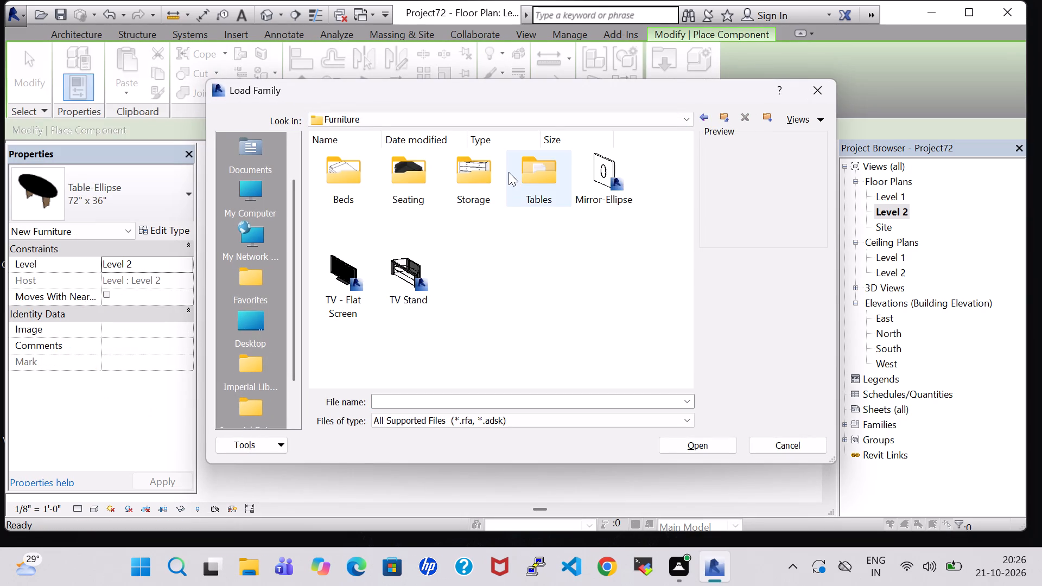
pyautogui.doubleClick(536, 180)
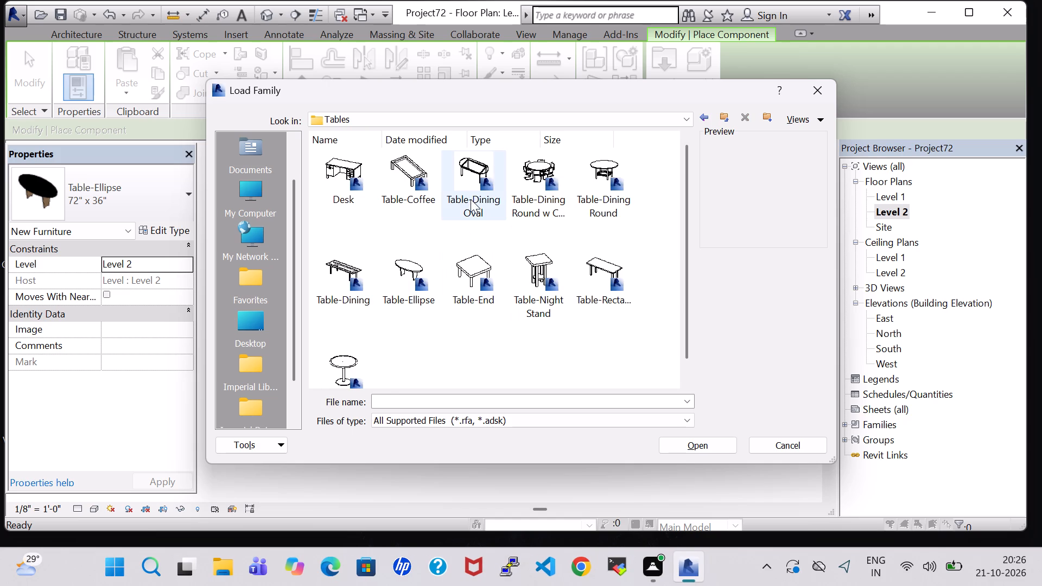
pyautogui.click(471, 199)
pyautogui.click(707, 441)
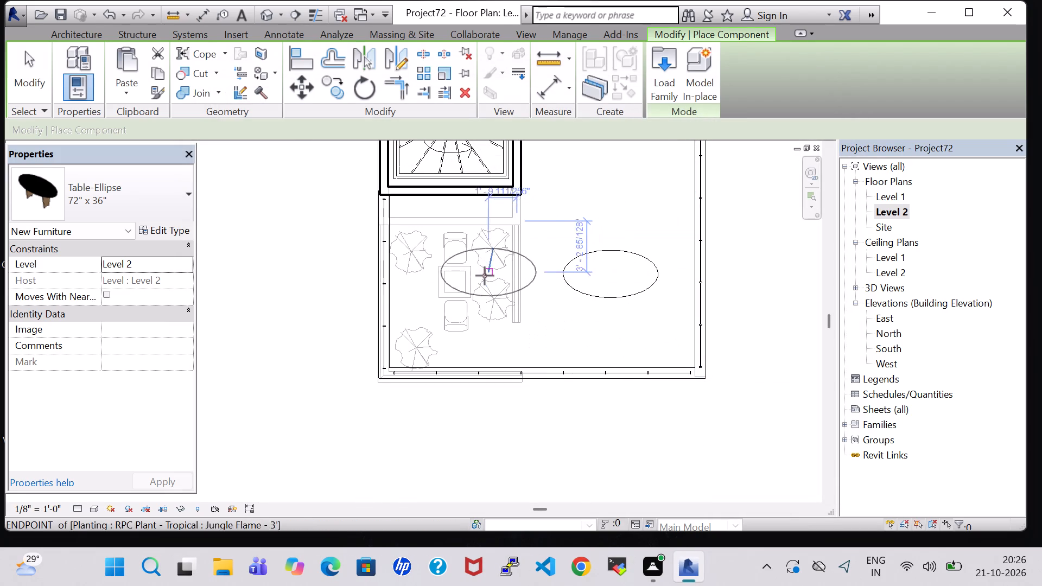
pyautogui.click(458, 277)
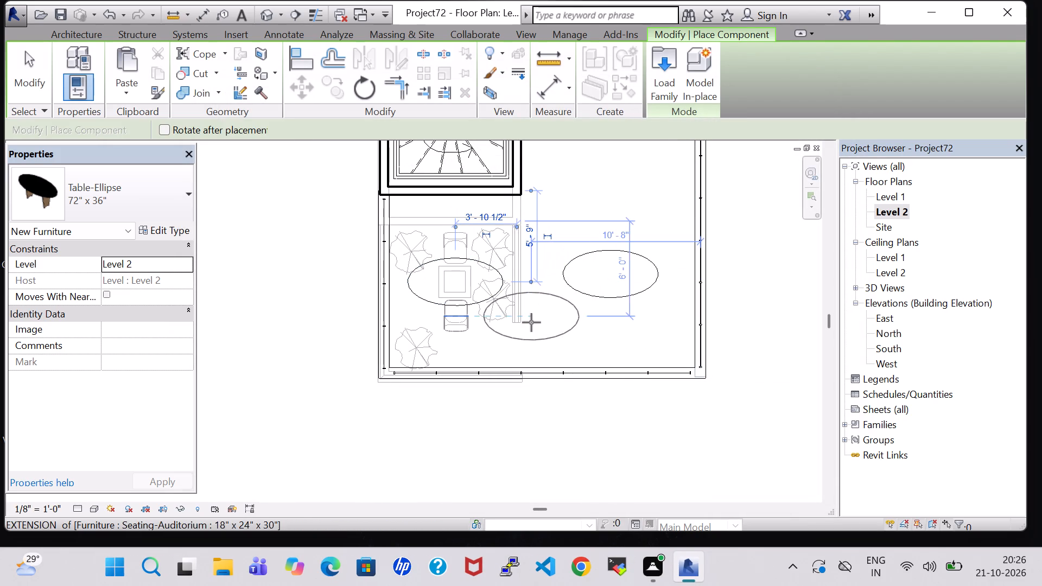
pyautogui.press('Escape')
pyautogui.press('Escape')
# Copy the north Seating-Auditorium chair of the Level 1 planted sitting area and paste it aligned to Level 2.
pyautogui.scroll(-1, 542, 206)
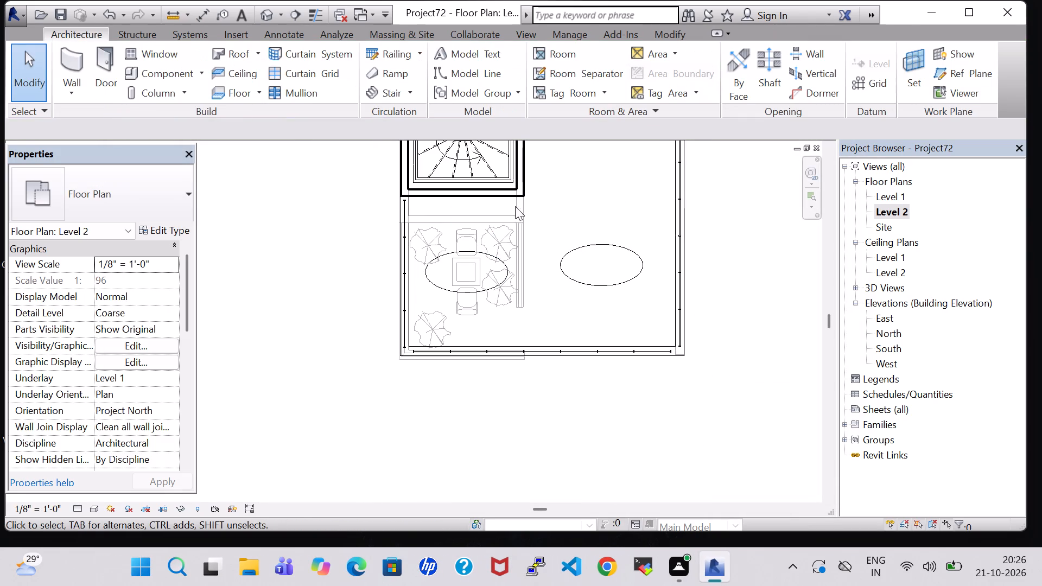
pyautogui.doubleClick(890, 194)
pyautogui.scroll(-2, 506, 398)
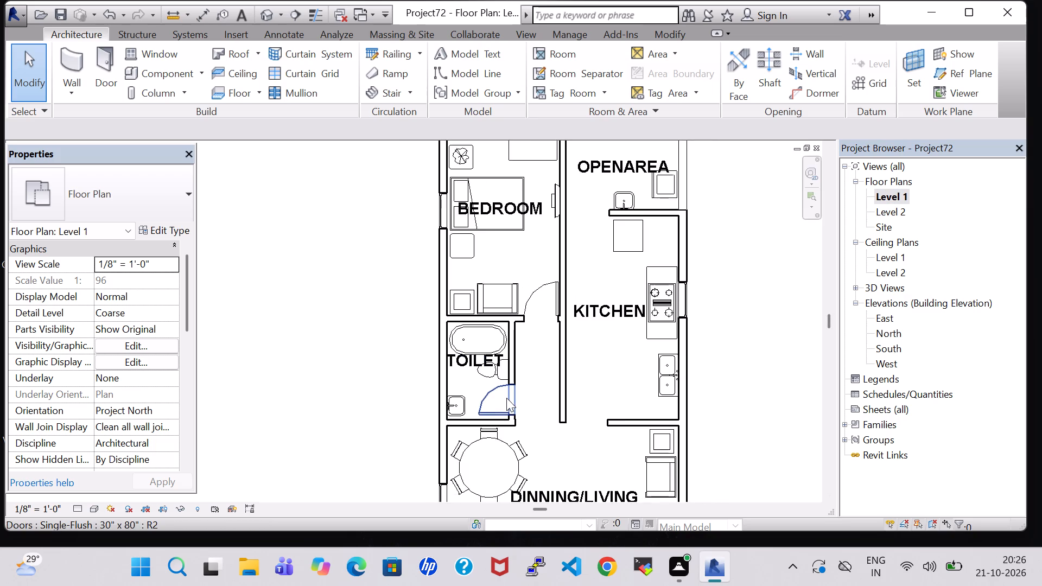
pyautogui.moveTo(529, 419); pyautogui.dragTo(533, 191, button='middle')
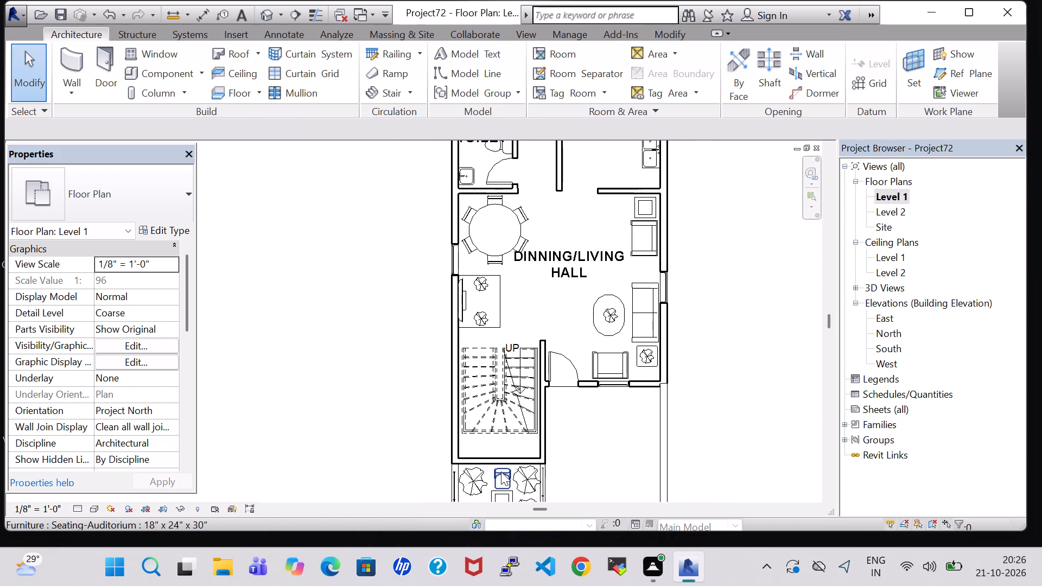
pyautogui.click(501, 472)
pyautogui.click(164, 74)
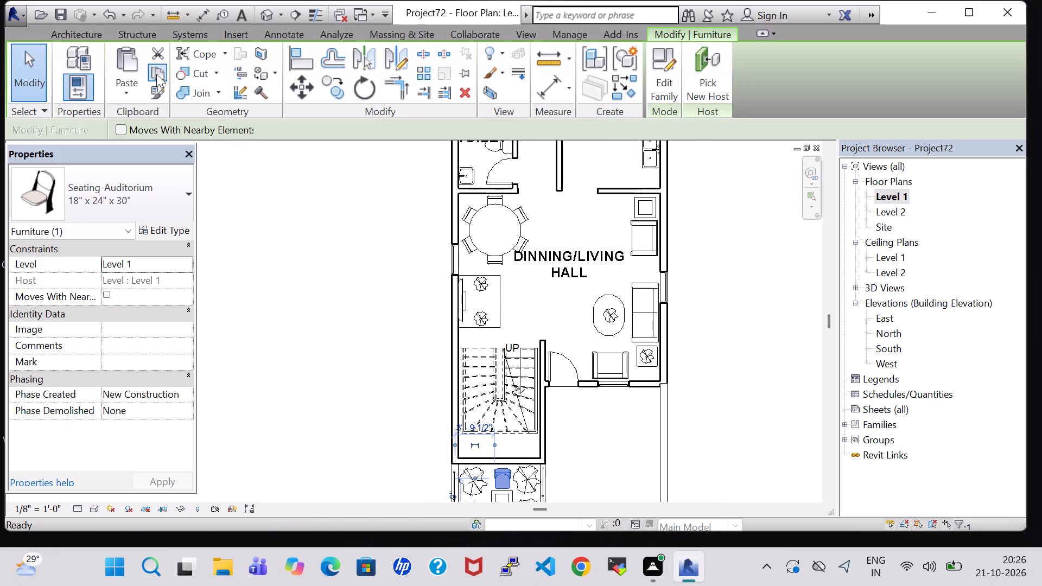
pyautogui.click(112, 87)
pyautogui.click(210, 158)
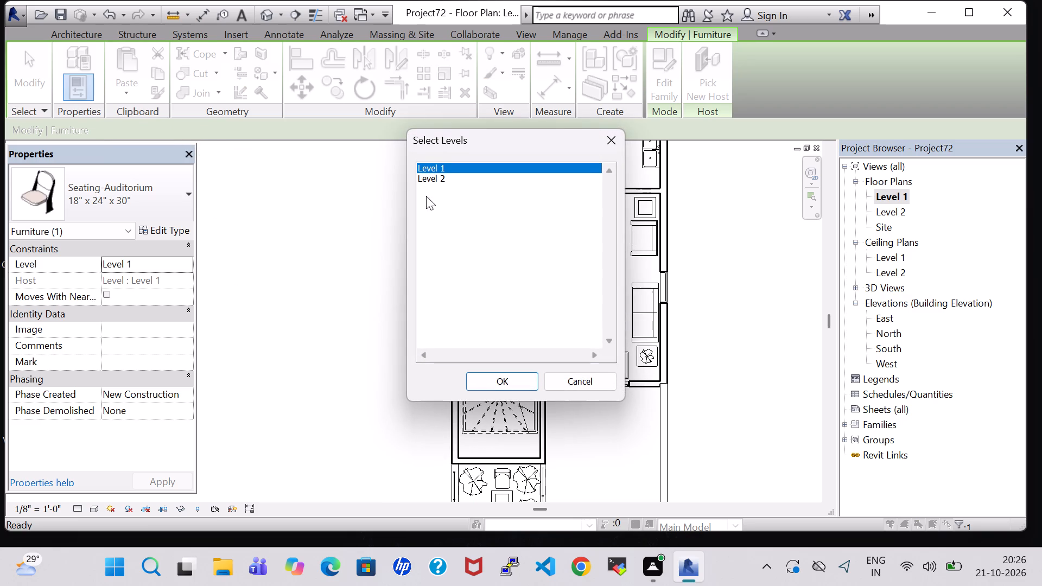
pyautogui.click(430, 179)
pyautogui.click(524, 375)
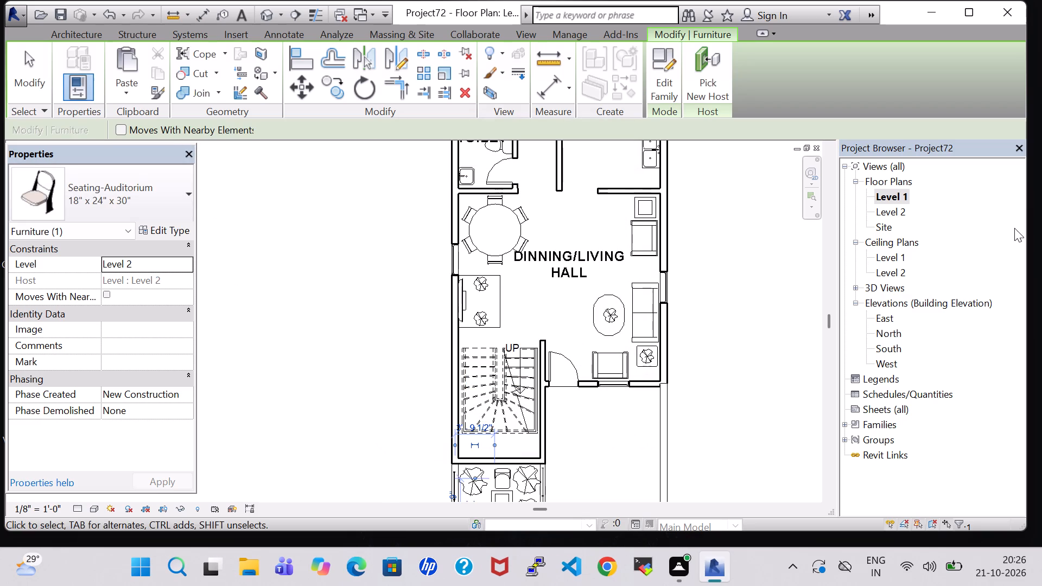
# On Level 2, create similar Seating-Auditorium chairs on the north, south, west and east sides of the east elliptical table.
pyautogui.doubleClick(901, 211)
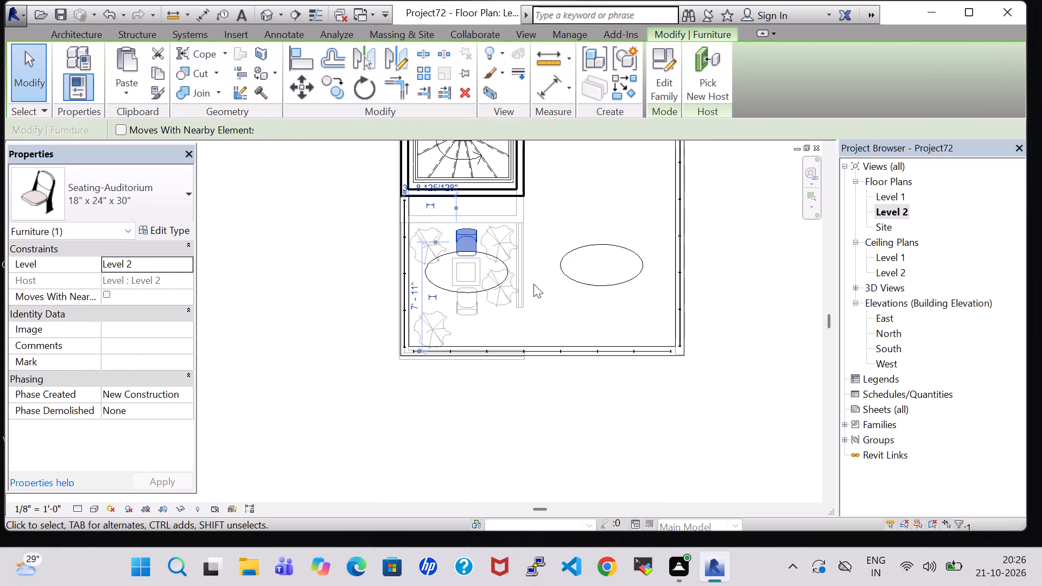
pyautogui.click(547, 293)
pyautogui.click(467, 241)
pyautogui.rightClick(467, 241)
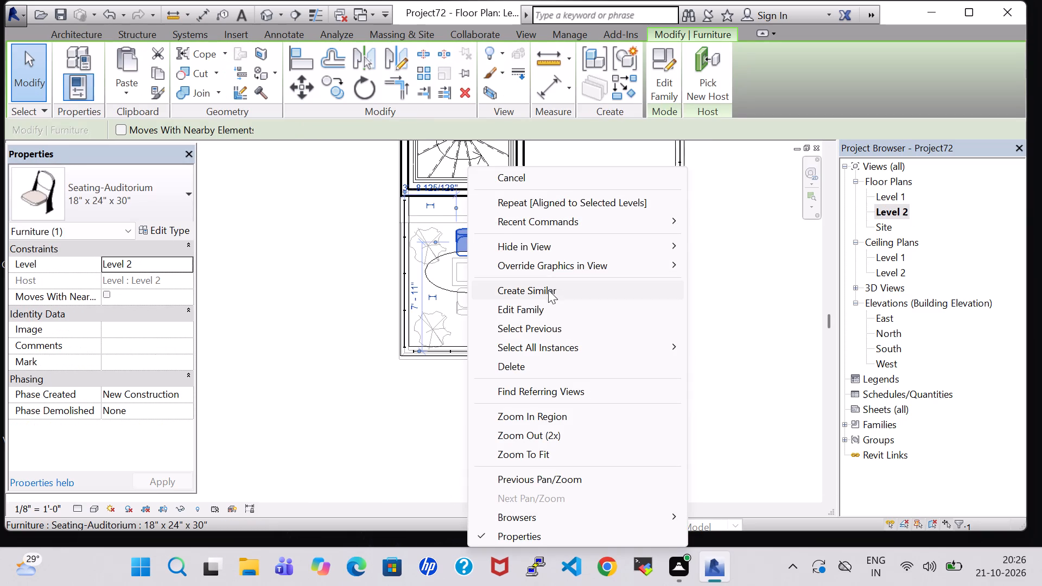
pyautogui.click(548, 292)
pyautogui.click(605, 218)
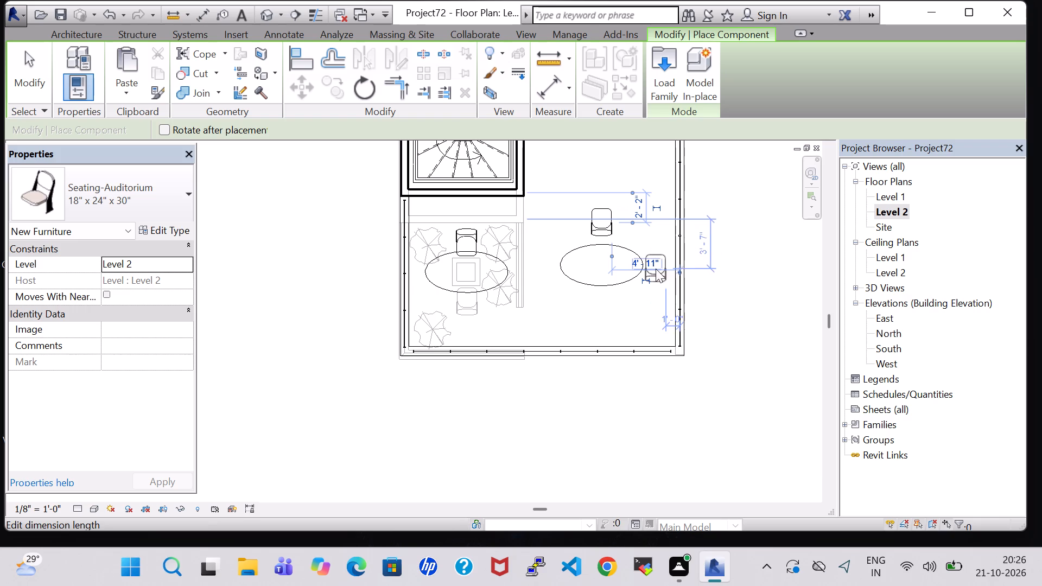
pyautogui.click(656, 265)
pyautogui.click(622, 310)
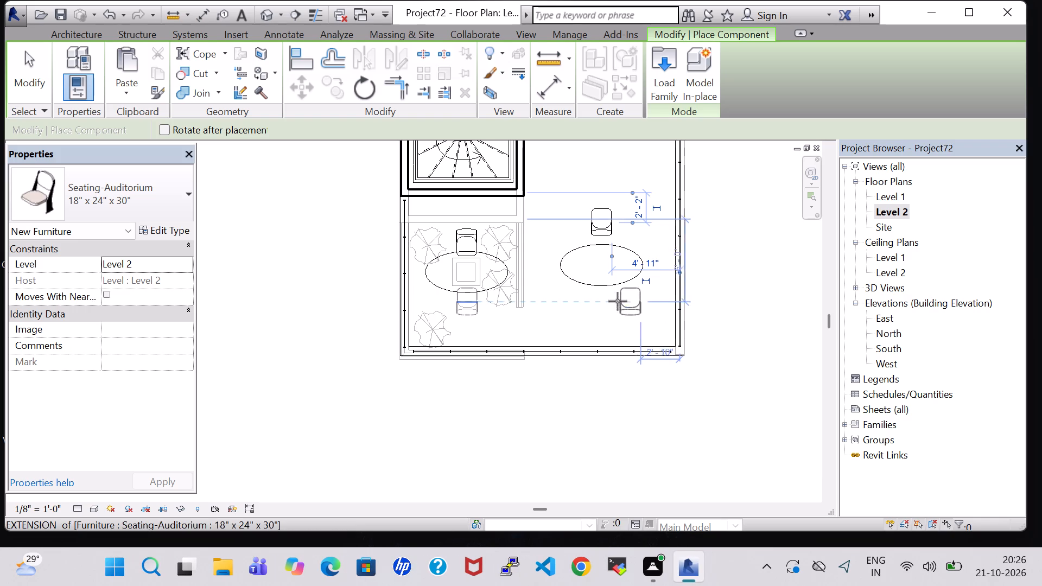
pyautogui.click(606, 301)
pyautogui.scroll(2, 544, 259)
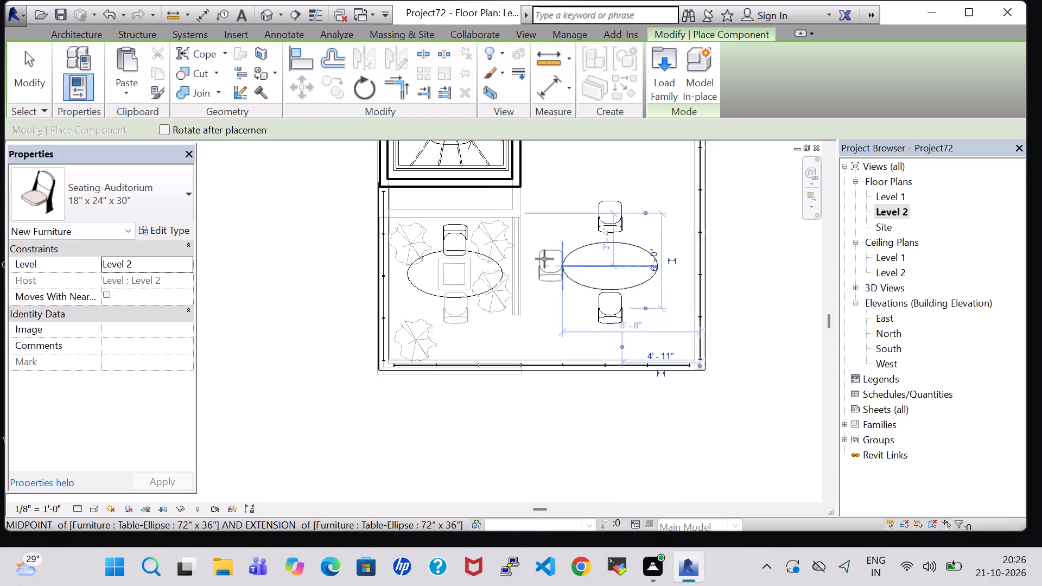
pyautogui.scroll(1, 544, 259)
pyautogui.click(545, 263)
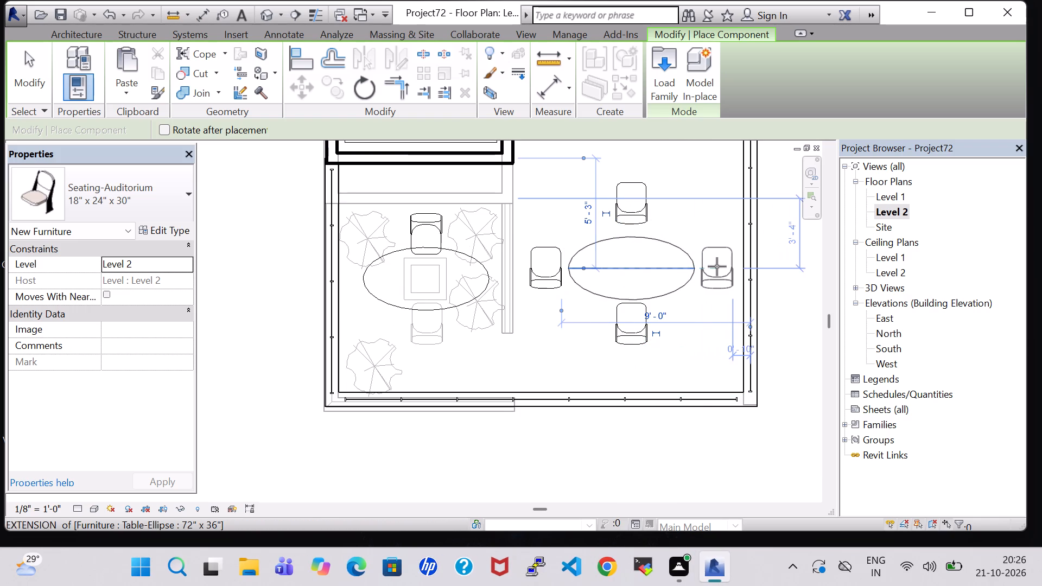
pyautogui.click(717, 266)
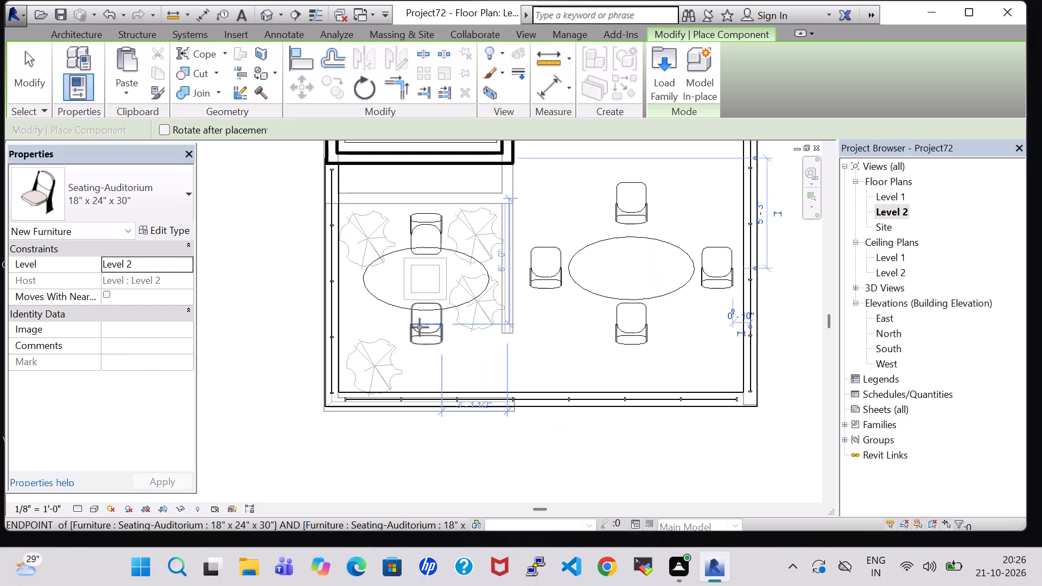
# Place one more Seating-Auditorium chair on the south side of the west elliptical table.
pyautogui.click(420, 327)
pyautogui.press('Escape')
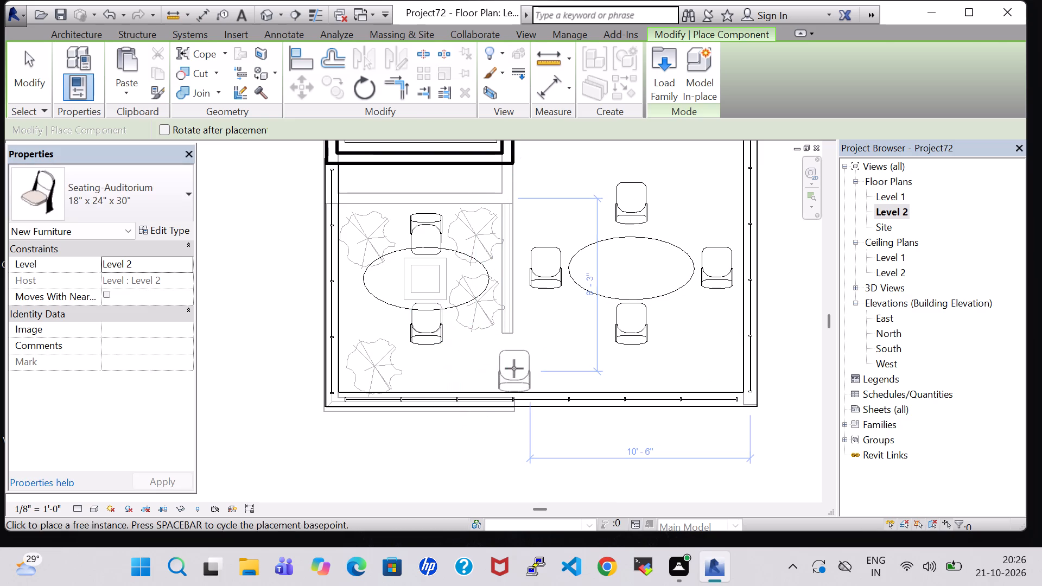
pyautogui.press('Escape')
# Nudge the west table's north chair farther north and its south chair farther south, clear of the tabletop.
pyautogui.click(421, 229)
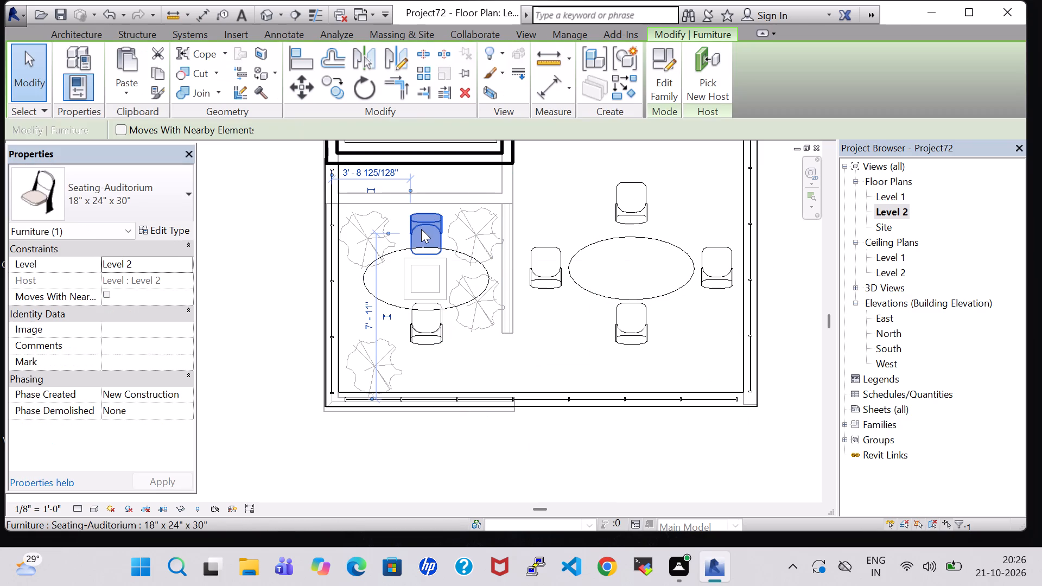
pyautogui.press('Up')
pyautogui.press('Up')
pyautogui.press('Up')
pyautogui.press('Up')
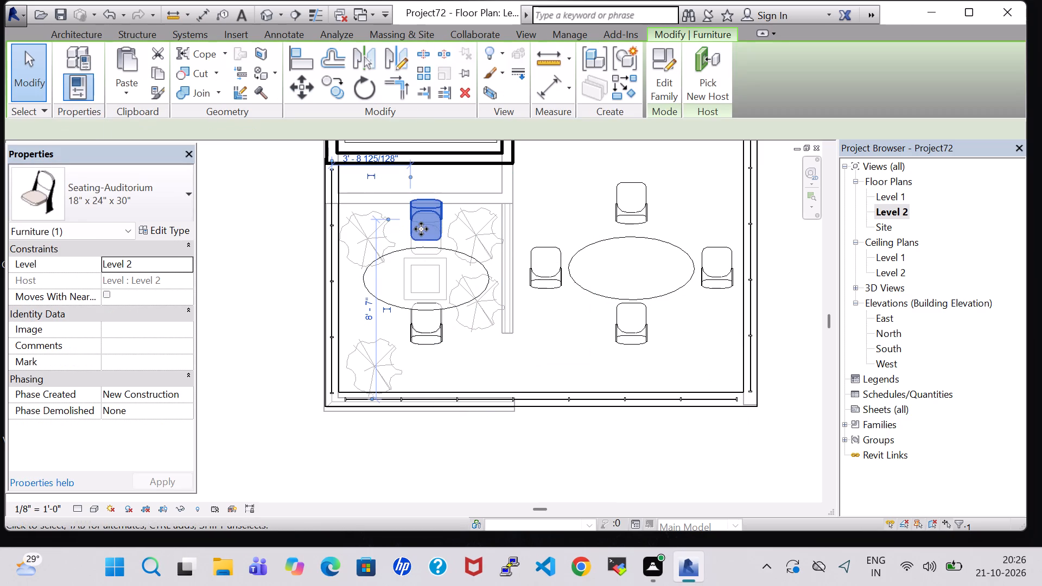
pyautogui.click(422, 324)
pyautogui.press('Down')
pyautogui.press('Down')
pyautogui.press('Down')
pyautogui.press('Down')
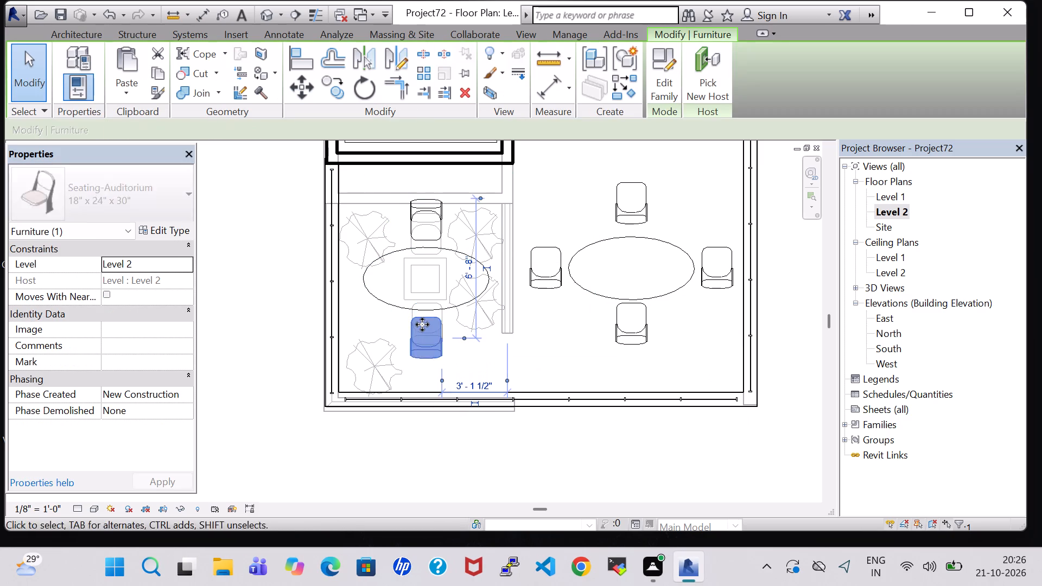
# Rotate the west chair of the east elliptical table to face the tabletop, nudge it east, and delete the stray linear dimension.
pyautogui.click(550, 282)
pyautogui.press('space')
pyautogui.press('space')
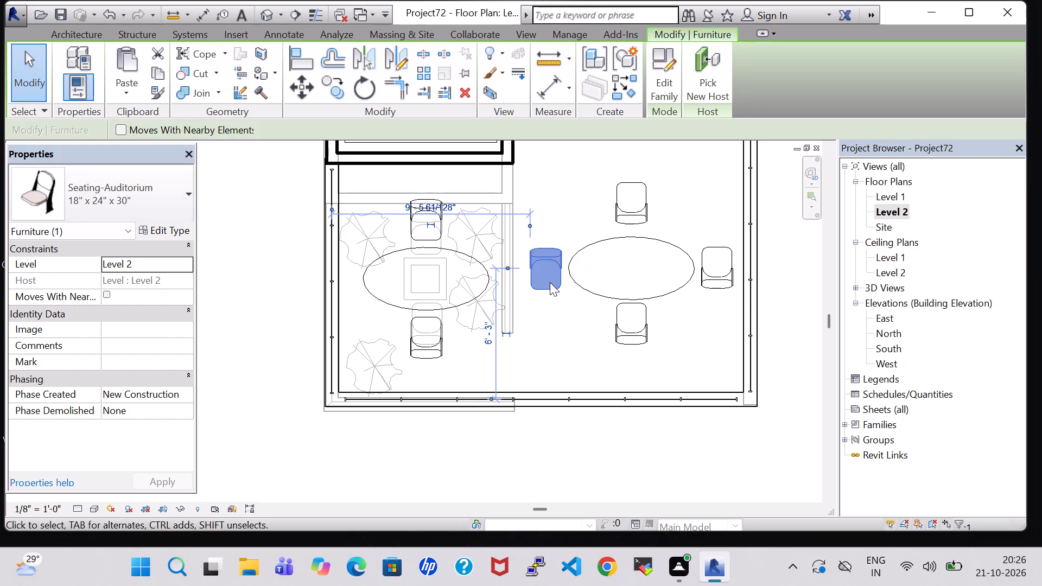
pyautogui.press('space')
pyautogui.click(638, 330)
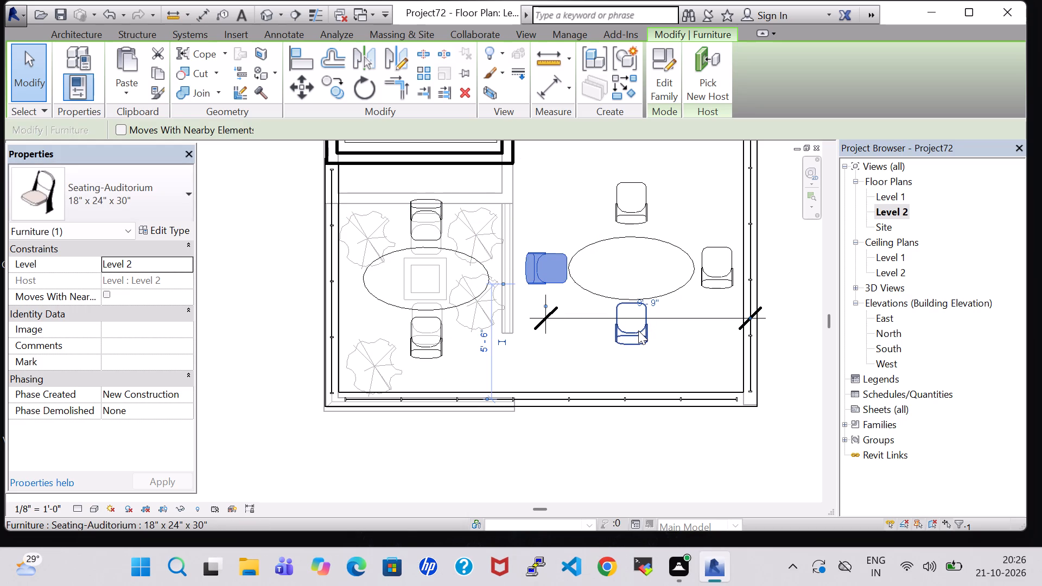
pyautogui.press('Right')
pyautogui.click(674, 339)
pyautogui.click(681, 322)
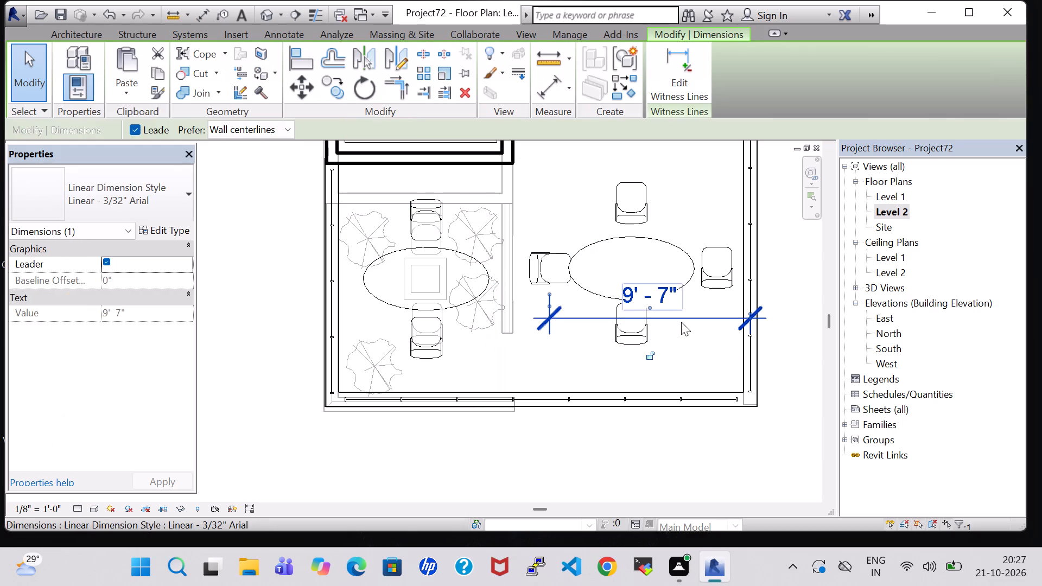
pyautogui.press('Delete')
# Nudge the south chair of the east elliptical table slightly east.
pyautogui.click(640, 318)
pyautogui.press('Right')
pyautogui.press('Right')
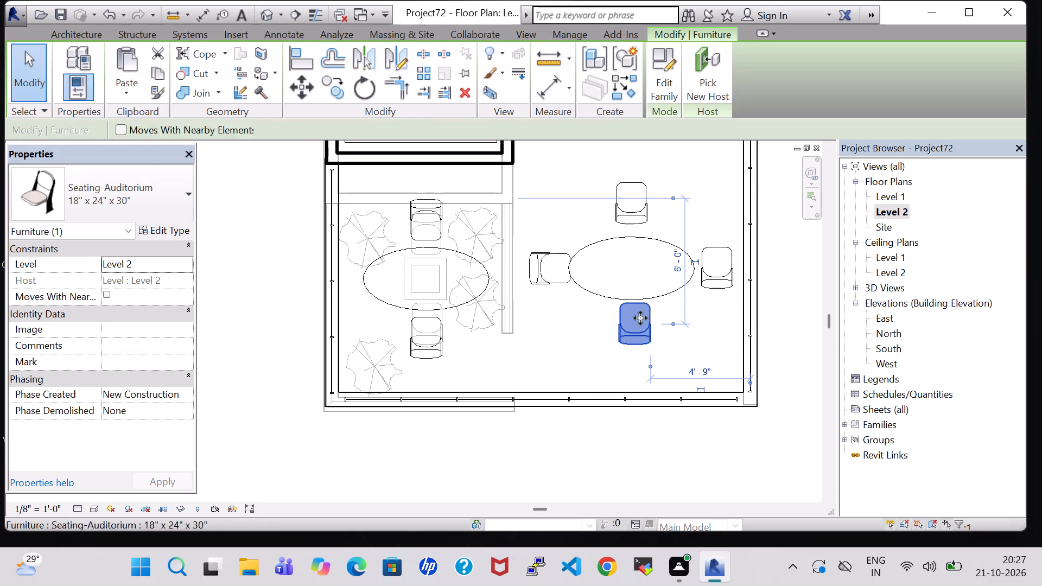
# Rotate the east and north chairs of the east elliptical table so that both face the tabletop.
pyautogui.click(723, 282)
pyautogui.press('space')
pyautogui.press('space')
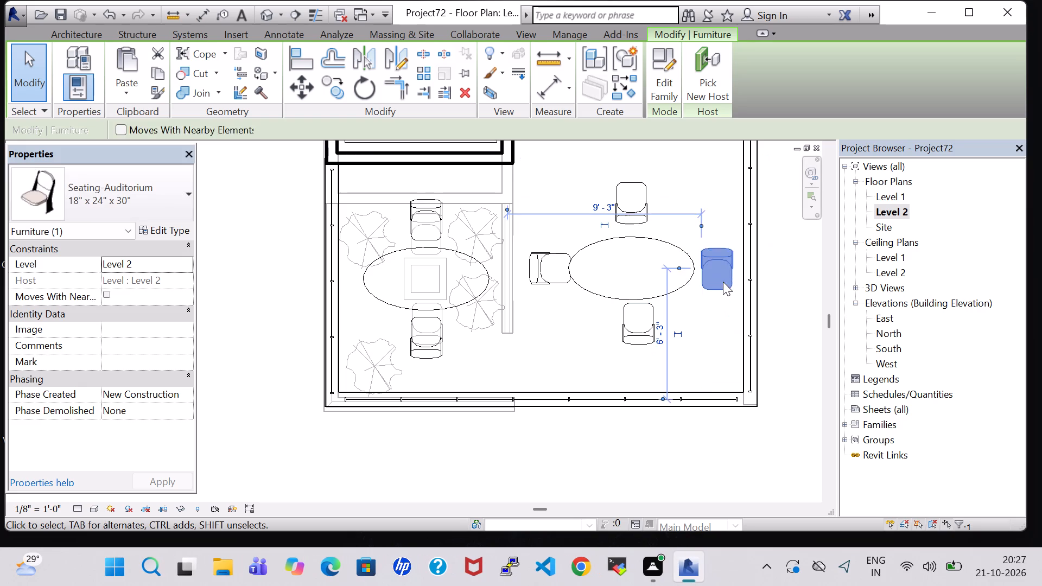
pyautogui.press('space')
pyautogui.press('space')
pyautogui.press('space')
pyautogui.click(681, 186)
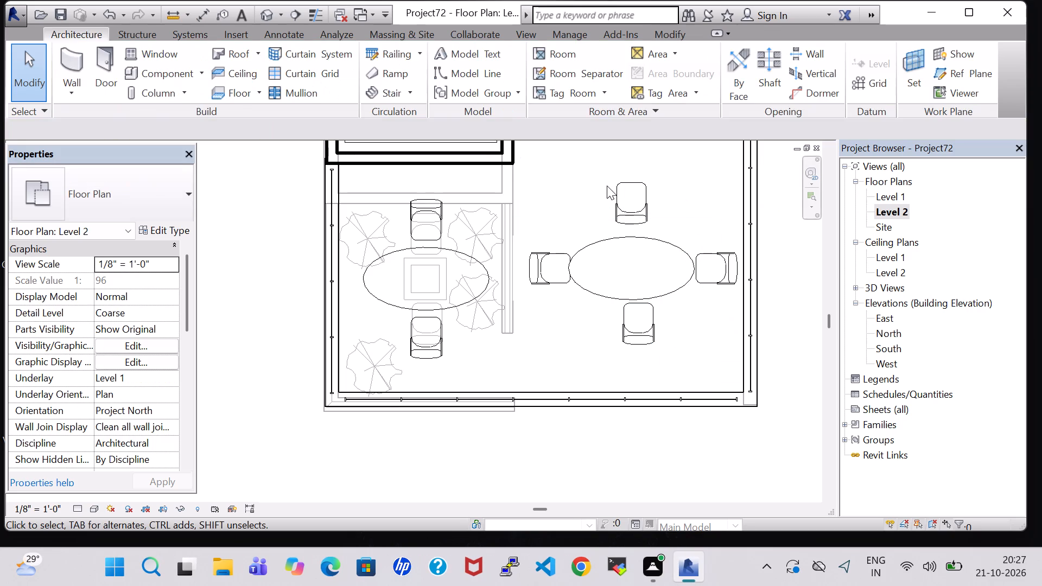
pyautogui.click(634, 200)
pyautogui.press('space')
pyautogui.press('space')
pyautogui.click(694, 329)
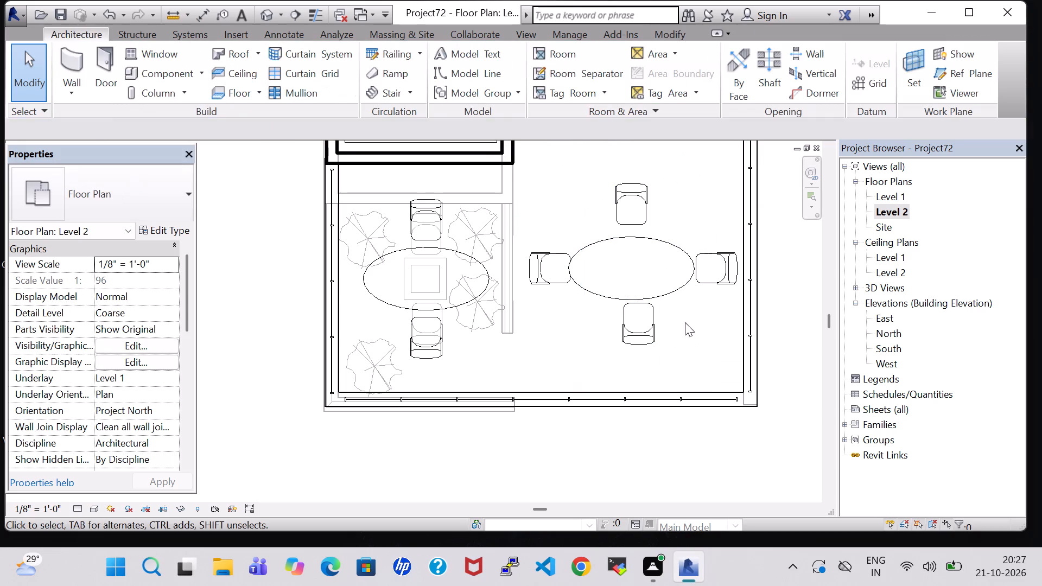
# Nudge the east elliptical table slightly north and change its type to Table-Ellipse 60" x 48".
pyautogui.click(663, 296)
pyautogui.press('Up')
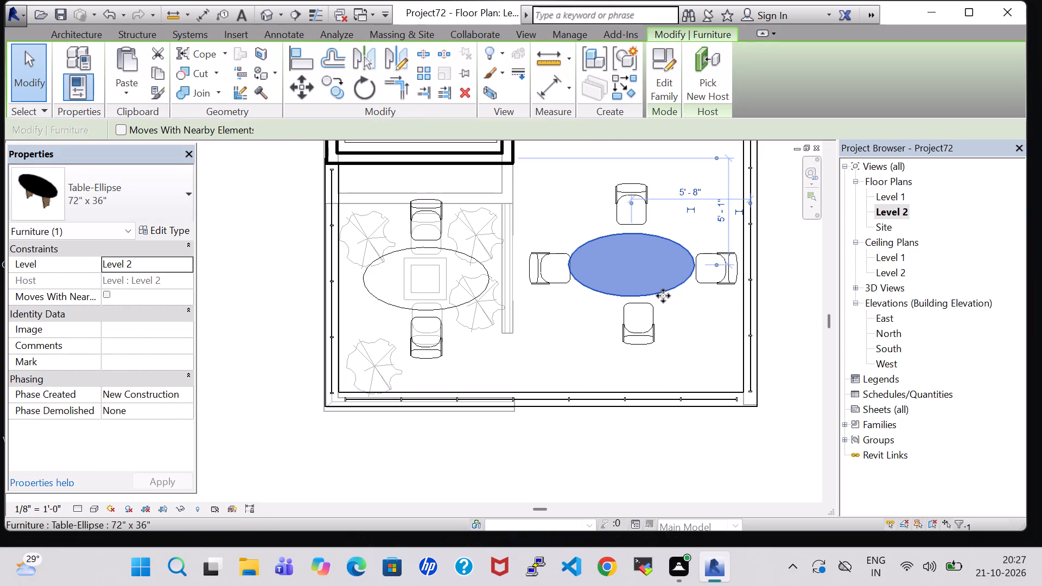
pyautogui.click(169, 230)
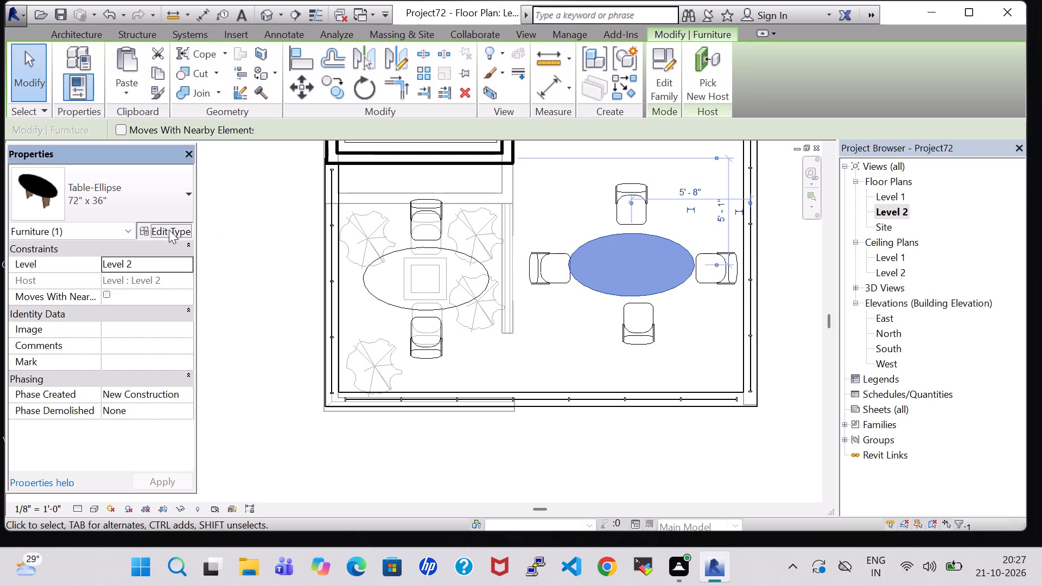
pyautogui.click(463, 119)
pyautogui.click(458, 134)
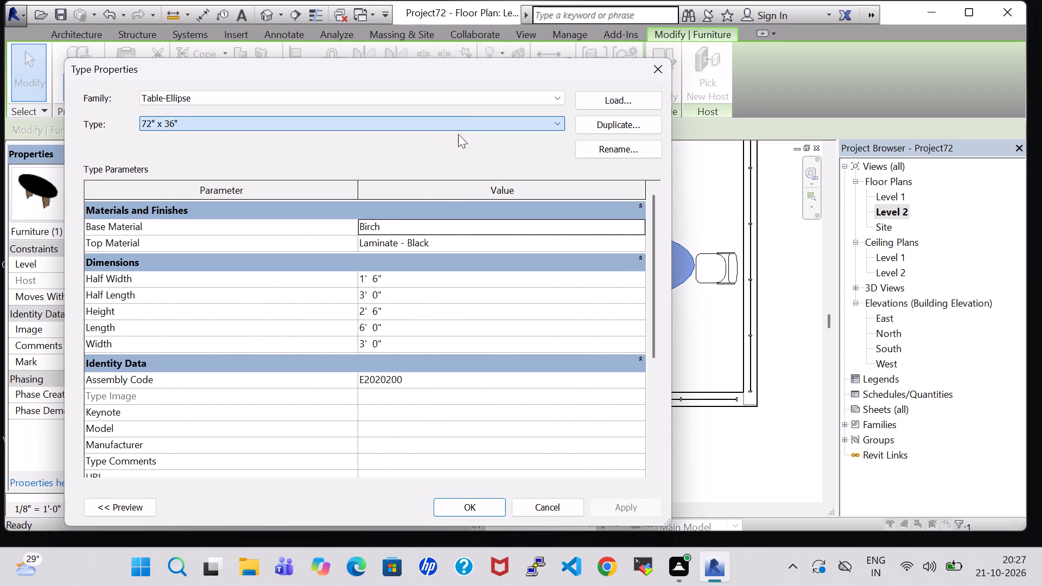
pyautogui.click(500, 502)
pyautogui.click(660, 479)
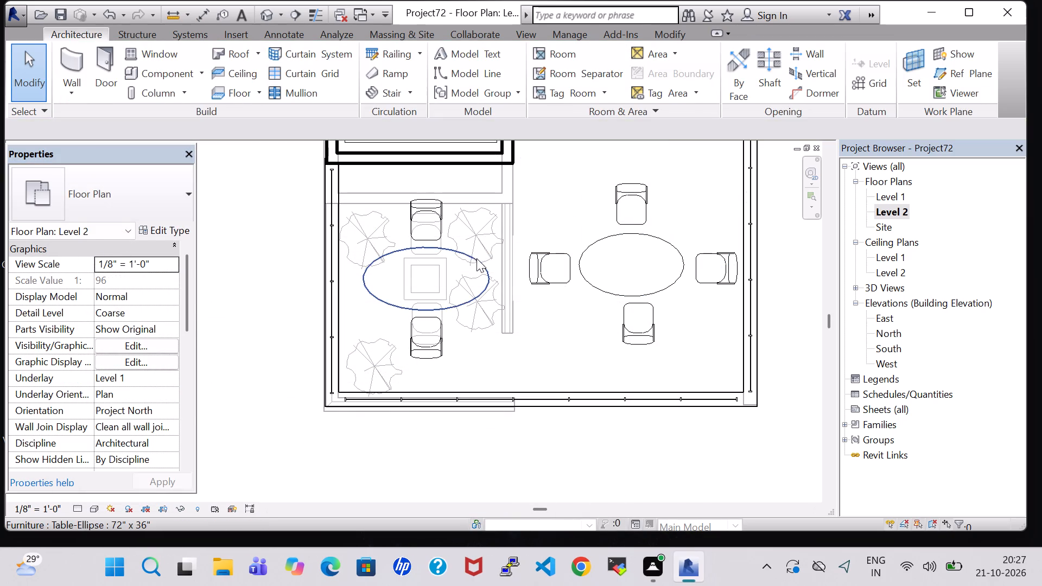
# Change the west elliptical table's type to Table-Ellipse 60" x 48".
pyautogui.click(473, 256)
pyautogui.click(183, 225)
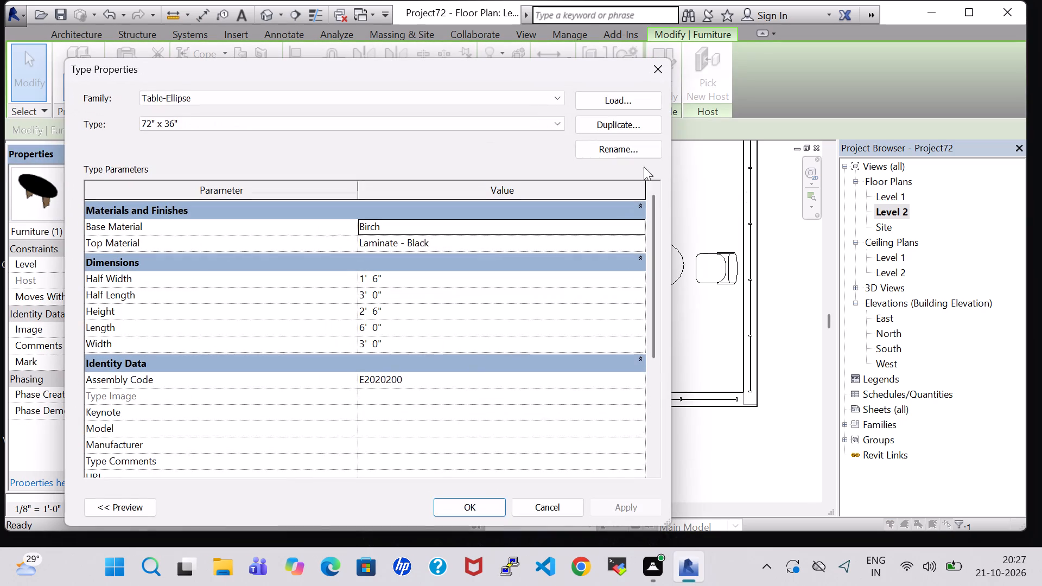
pyautogui.click(548, 122)
pyautogui.click(541, 133)
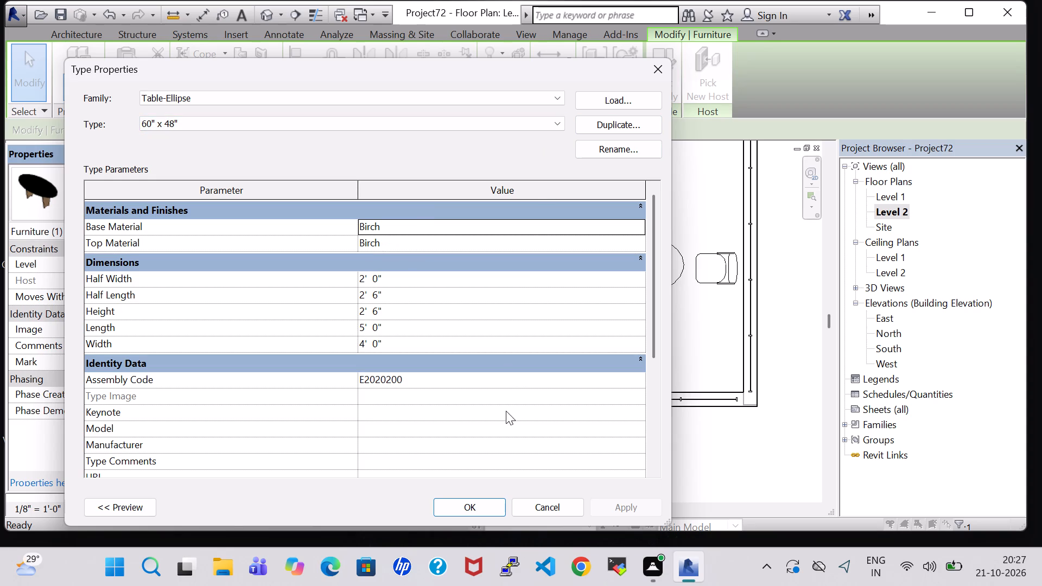
pyautogui.click(499, 500)
pyautogui.click(645, 486)
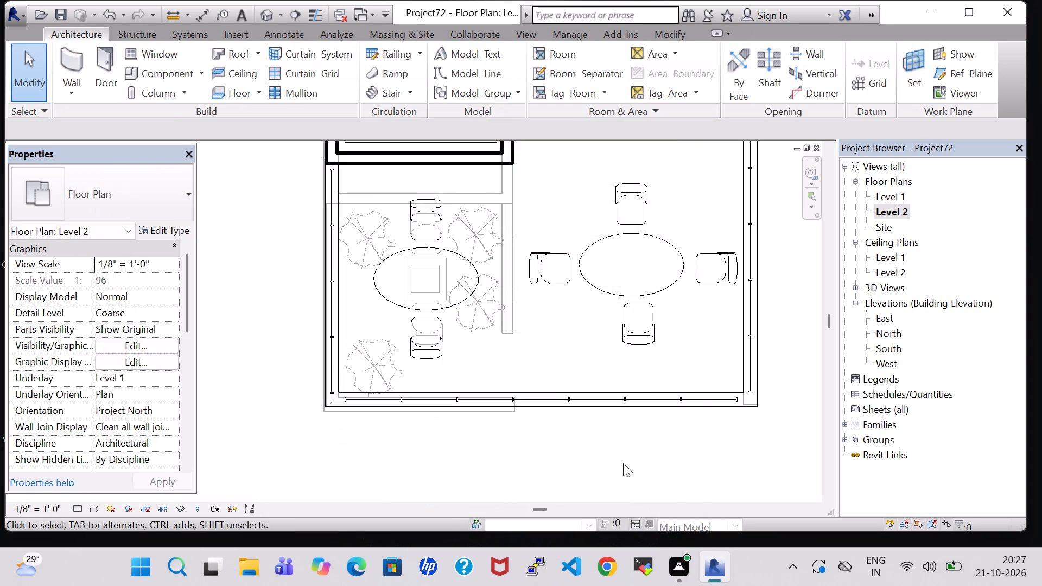
# Delete the east elliptical table from between its four chairs.
pyautogui.click(469, 258)
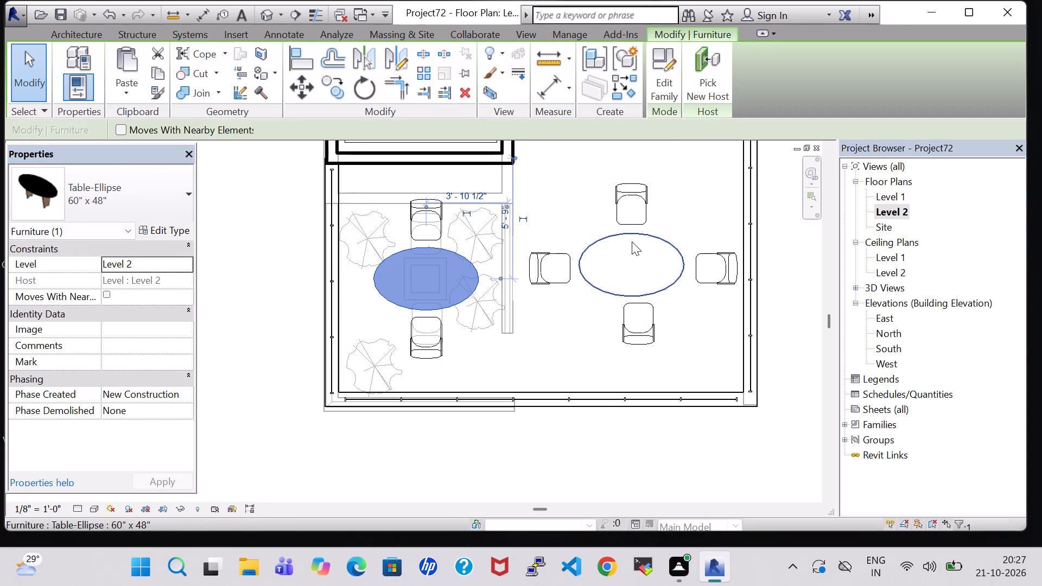
pyautogui.click(632, 241)
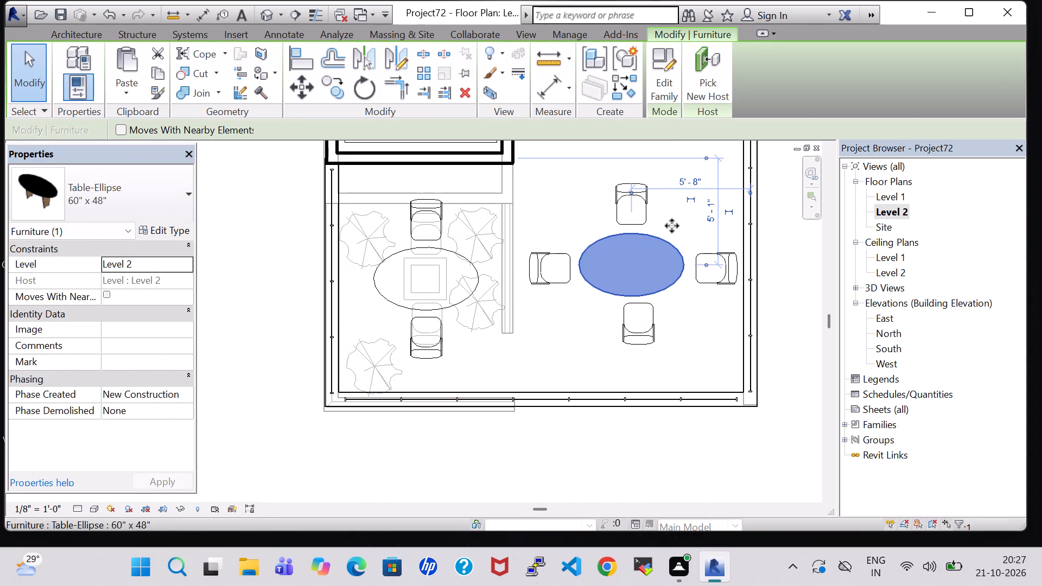
pyautogui.press('Delete')
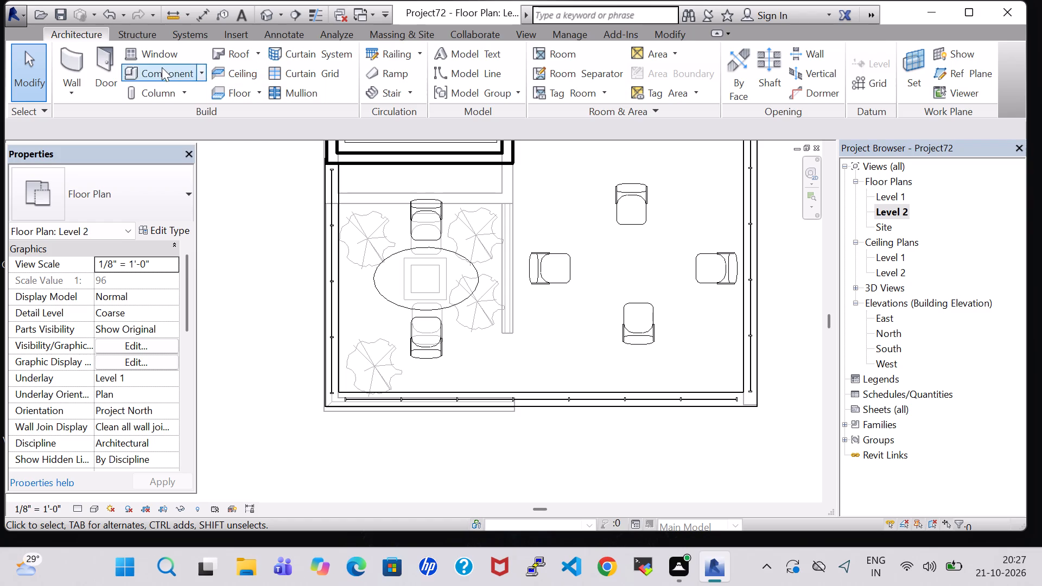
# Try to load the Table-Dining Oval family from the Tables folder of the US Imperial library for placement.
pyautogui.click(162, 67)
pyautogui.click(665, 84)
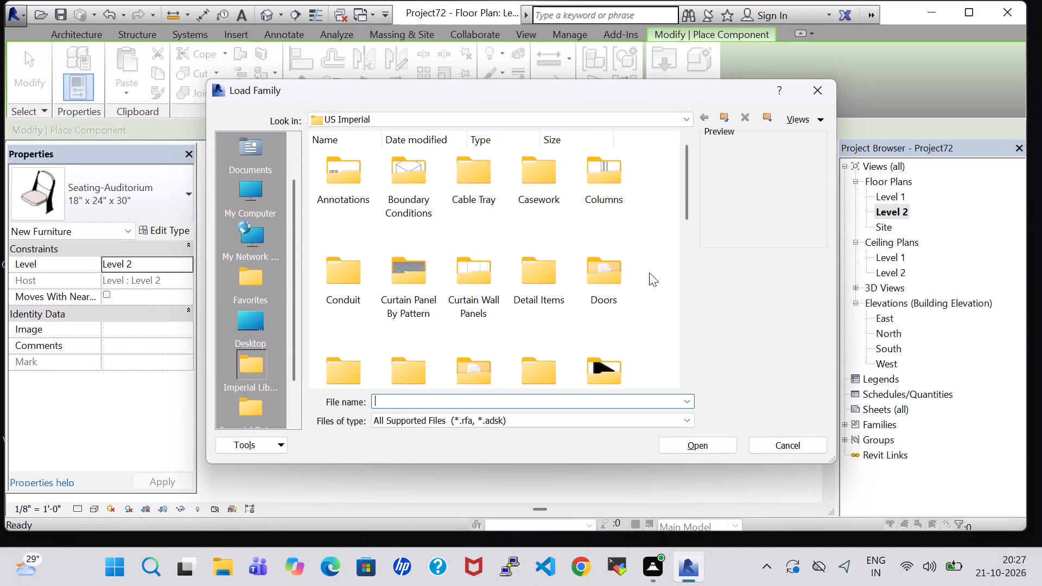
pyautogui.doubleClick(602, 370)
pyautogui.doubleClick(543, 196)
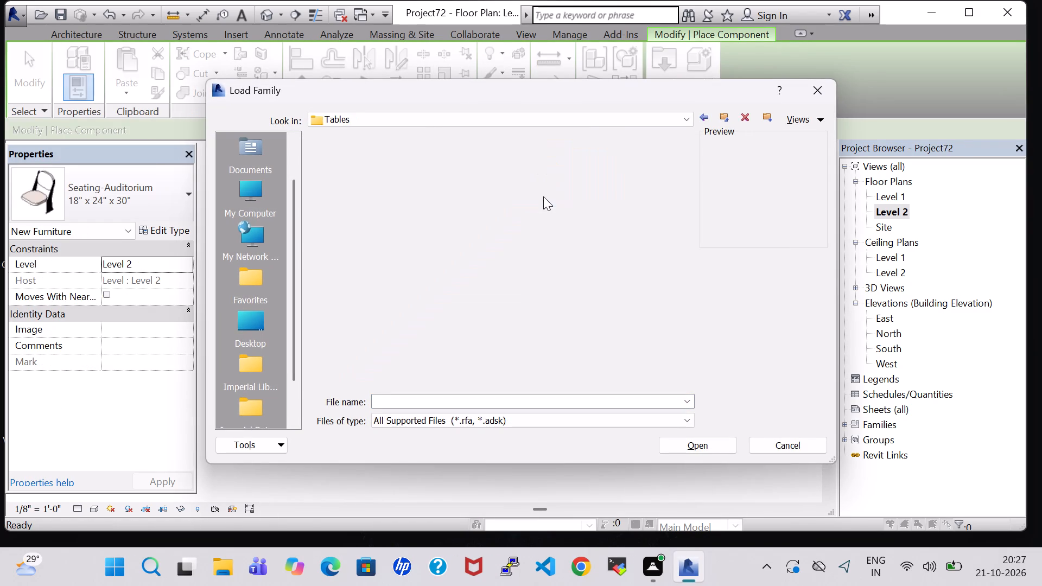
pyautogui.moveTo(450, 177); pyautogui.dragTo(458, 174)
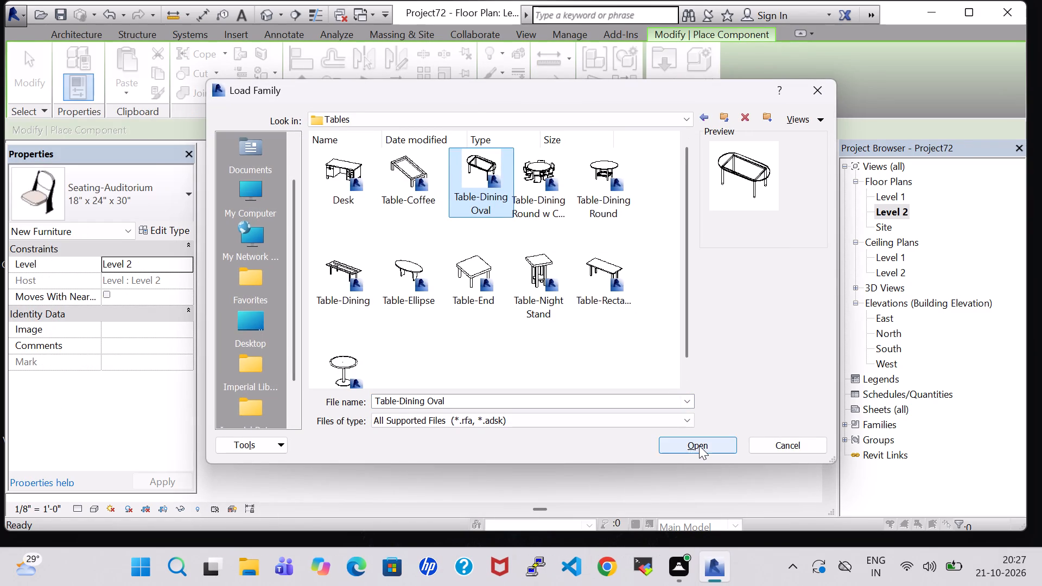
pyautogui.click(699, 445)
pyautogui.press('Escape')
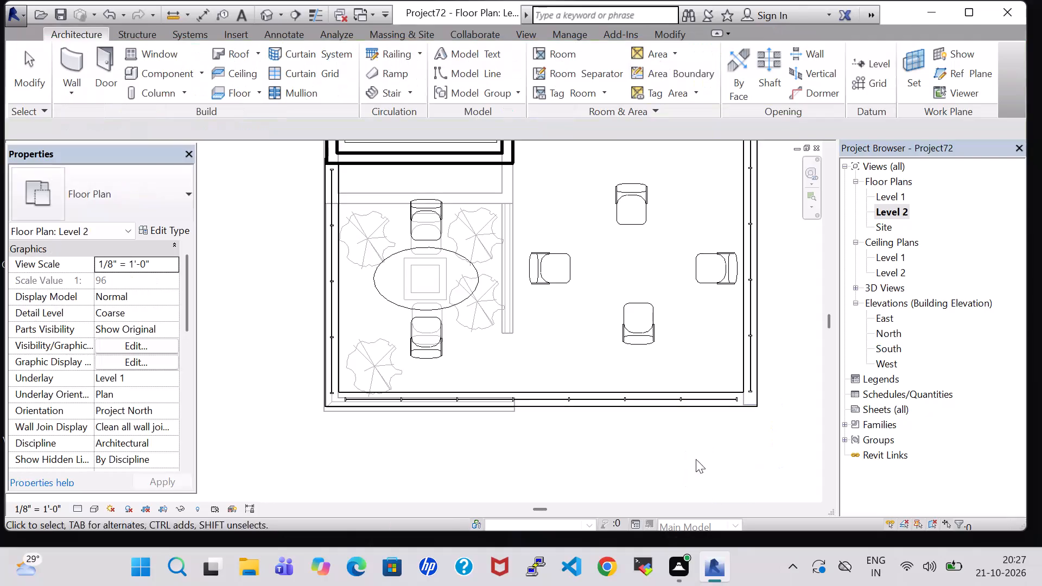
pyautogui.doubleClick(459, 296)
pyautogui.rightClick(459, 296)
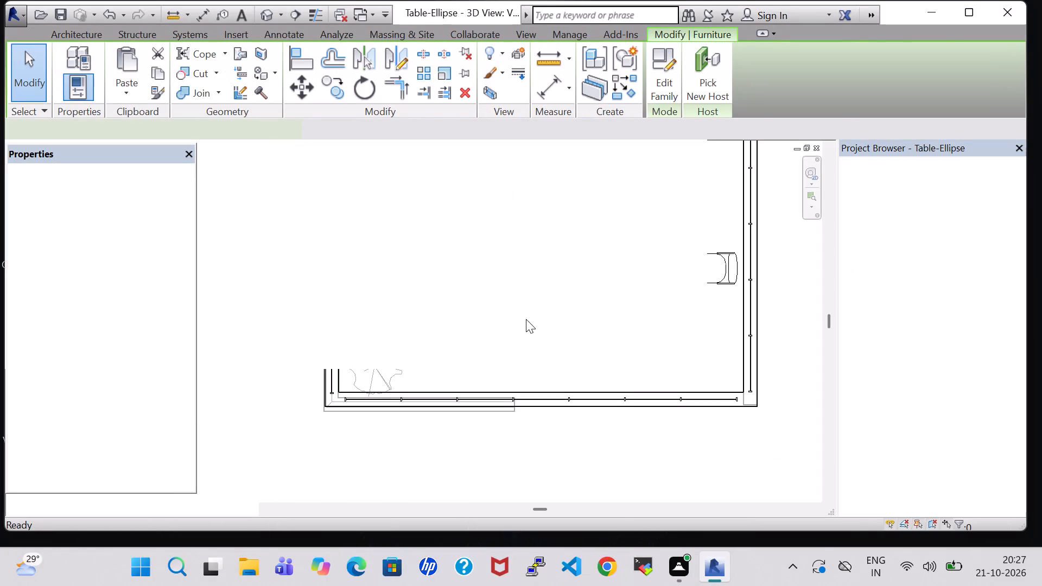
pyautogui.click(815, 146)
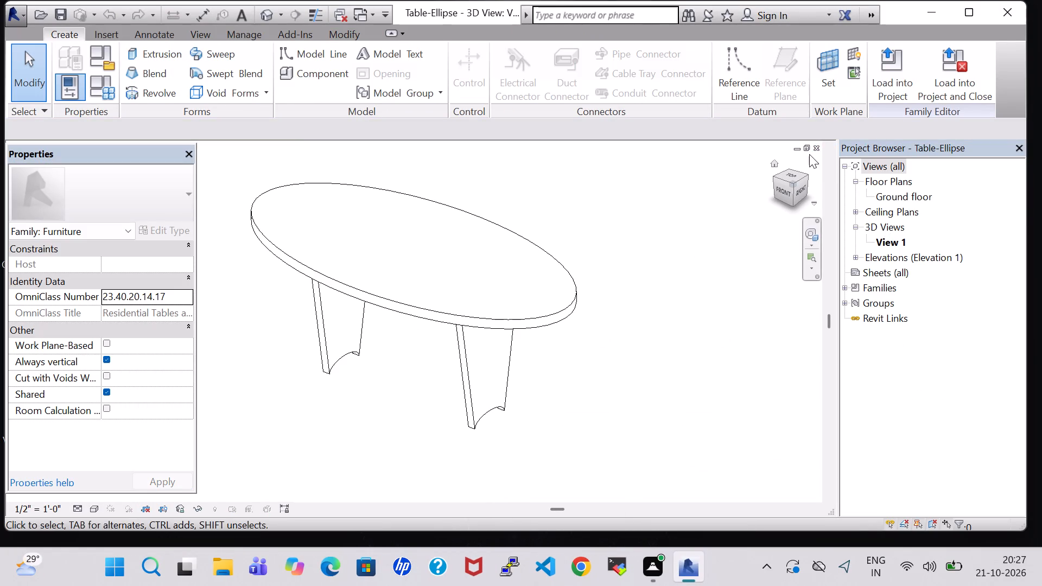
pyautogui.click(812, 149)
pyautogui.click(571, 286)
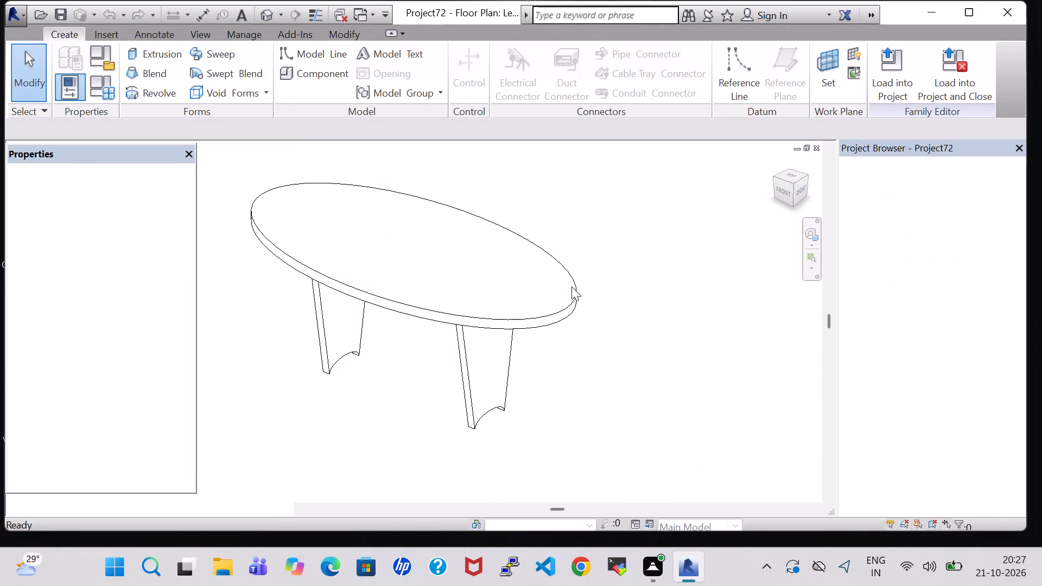
# Create a similar Table-Ellipse 60" x 48" from the west table and place it centred between the four east chairs.
pyautogui.click(449, 252)
pyautogui.rightClick(449, 252)
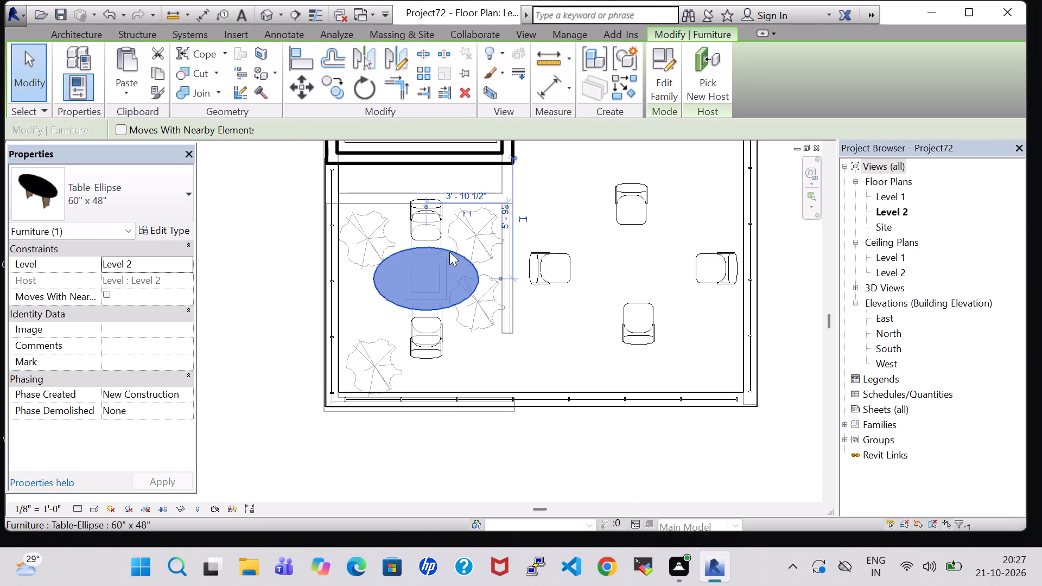
pyautogui.click(532, 285)
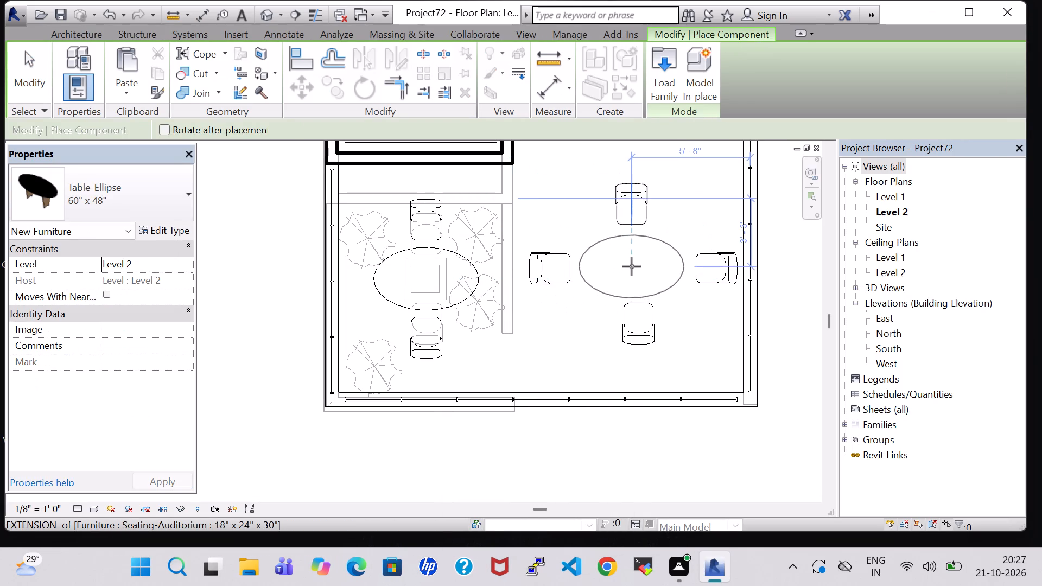
pyautogui.click(632, 265)
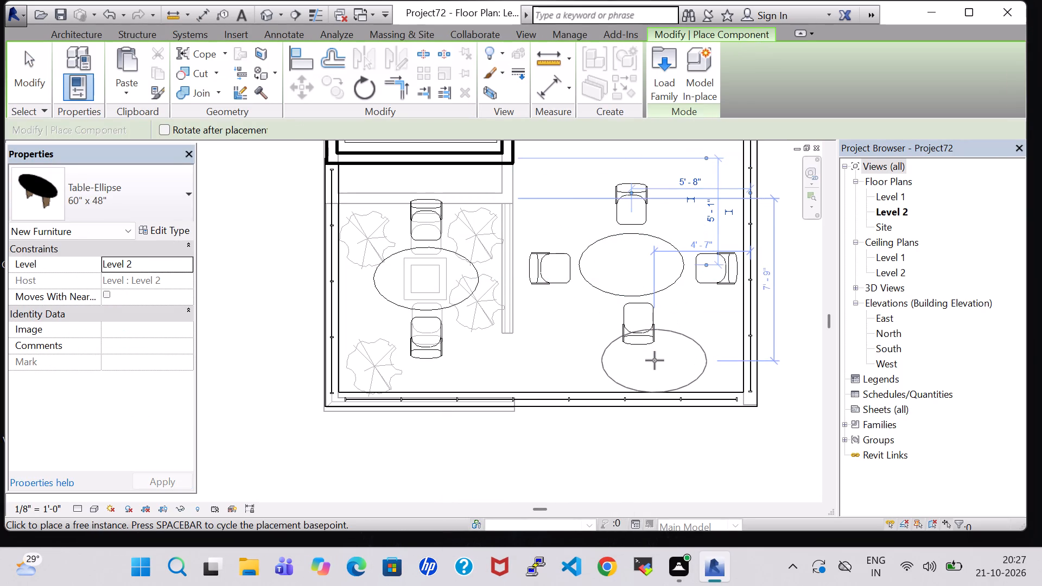
pyautogui.press('Escape')
pyautogui.press('Escape')
# Place a Single-Flush 30" x 80" door near the west end of the bedroom's south wall to the terrace, flipped to hinge on the west.
pyautogui.scroll(-2, 655, 360)
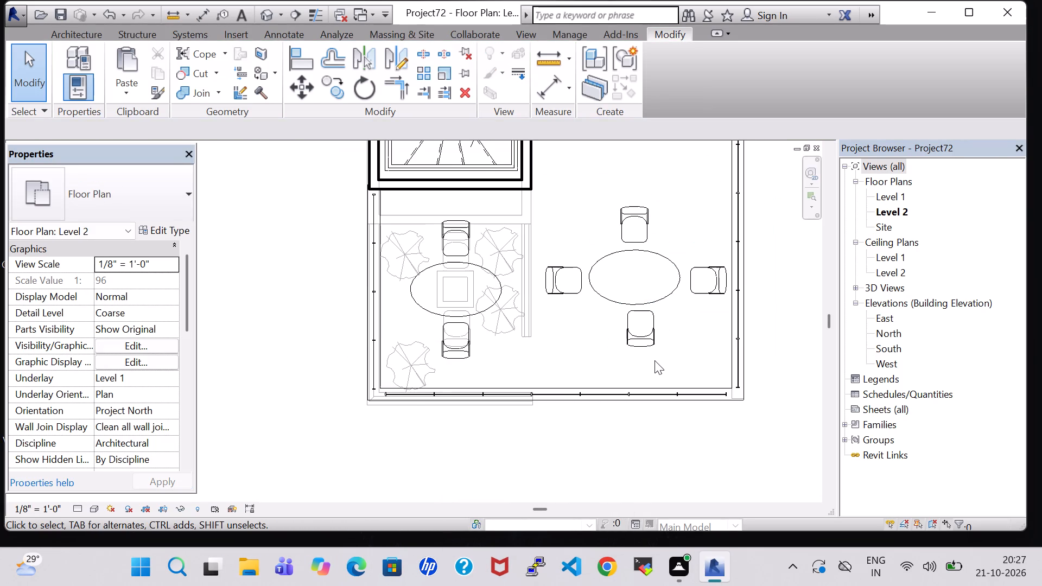
pyautogui.moveTo(648, 356); pyautogui.dragTo(632, 469, button='middle')
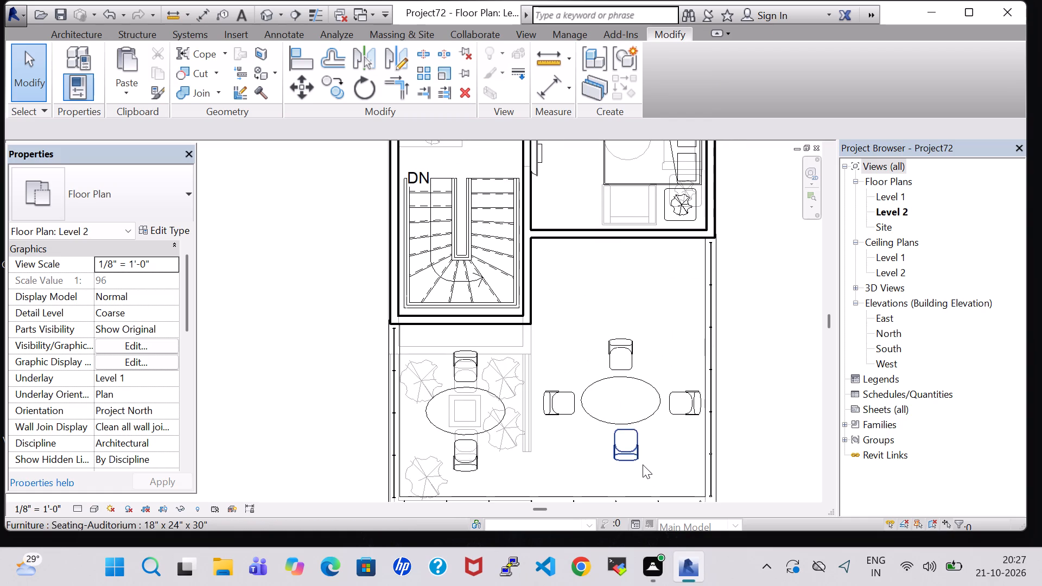
pyautogui.scroll(-1, 645, 462)
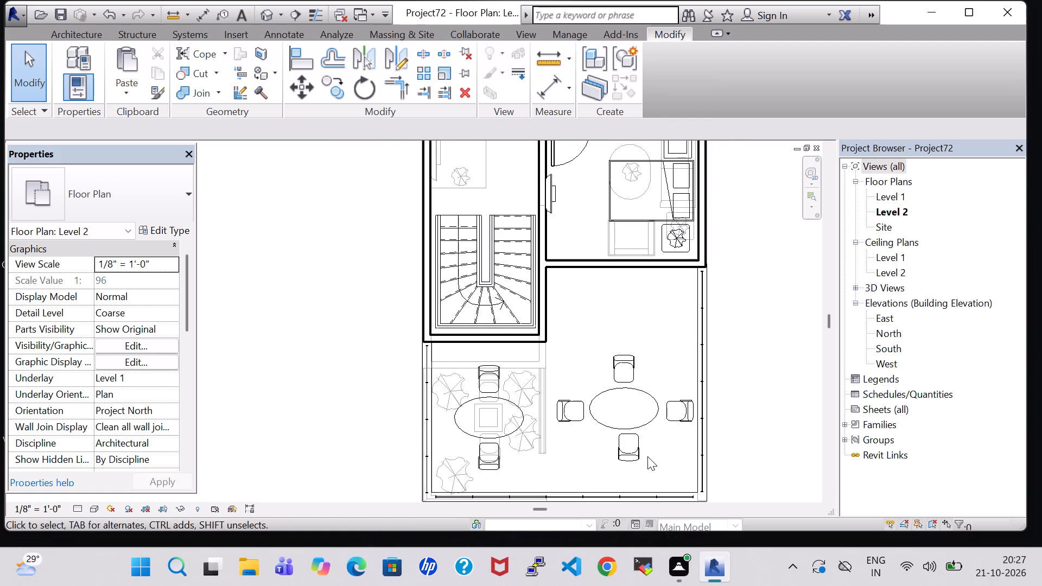
pyautogui.click(91, 25)
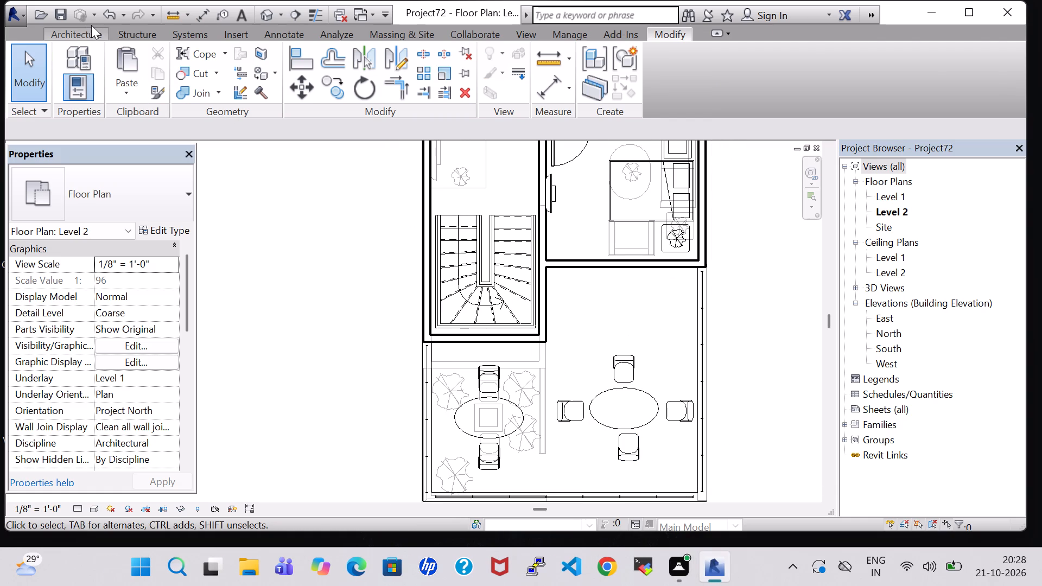
pyautogui.click(87, 29)
pyautogui.click(101, 55)
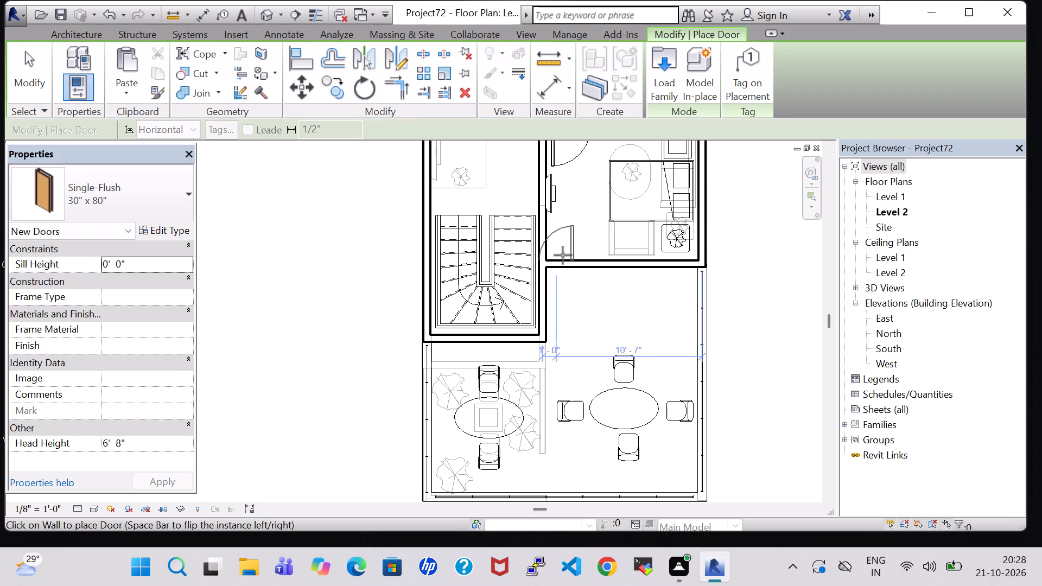
pyautogui.press('space')
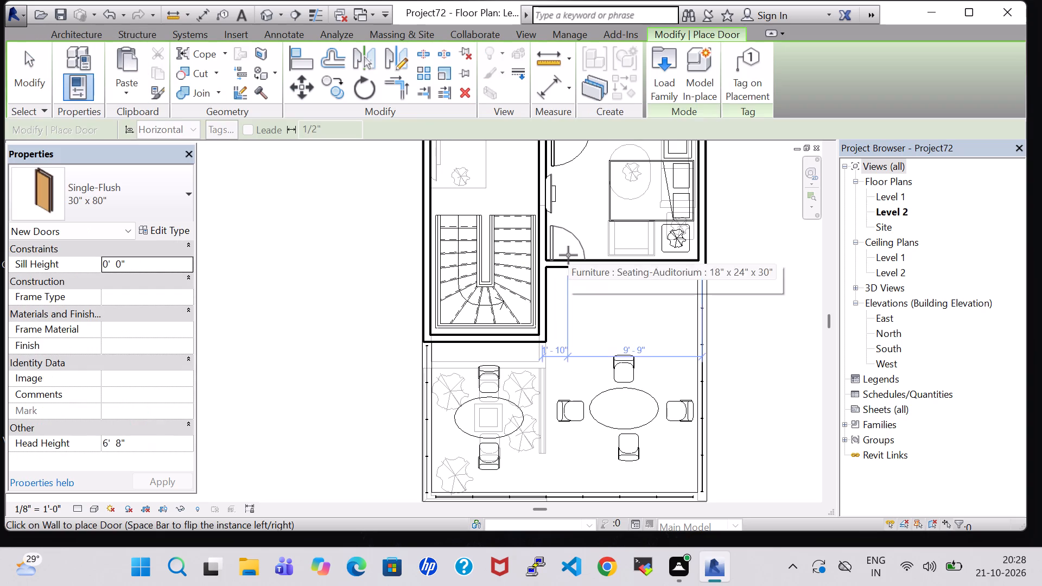
pyautogui.click(568, 255)
pyautogui.press('Escape')
pyautogui.press('Escape')
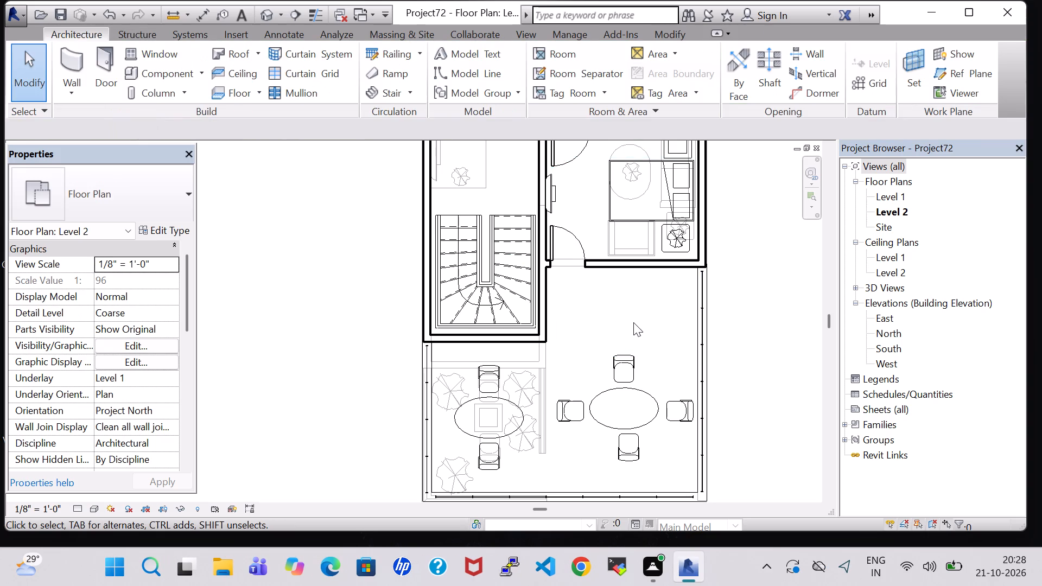
pyautogui.scroll(-2, 633, 322)
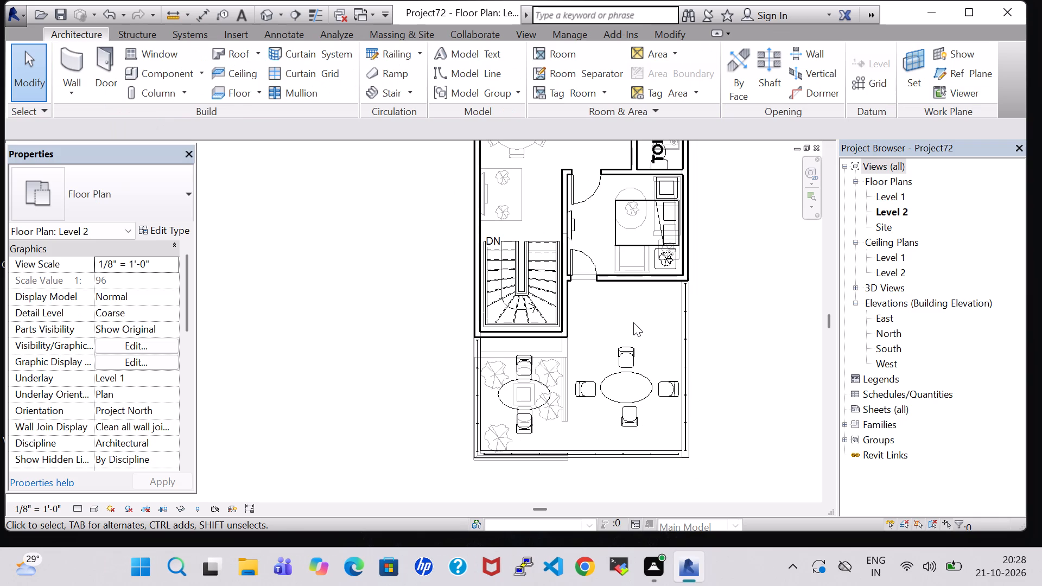
# Place Casement 3x3 with Trim 36" x 48" windows in the northwest bedroom's north and west walls and the northeast bedroom's east wall on Level 2.
pyautogui.scroll(-3, 633, 322)
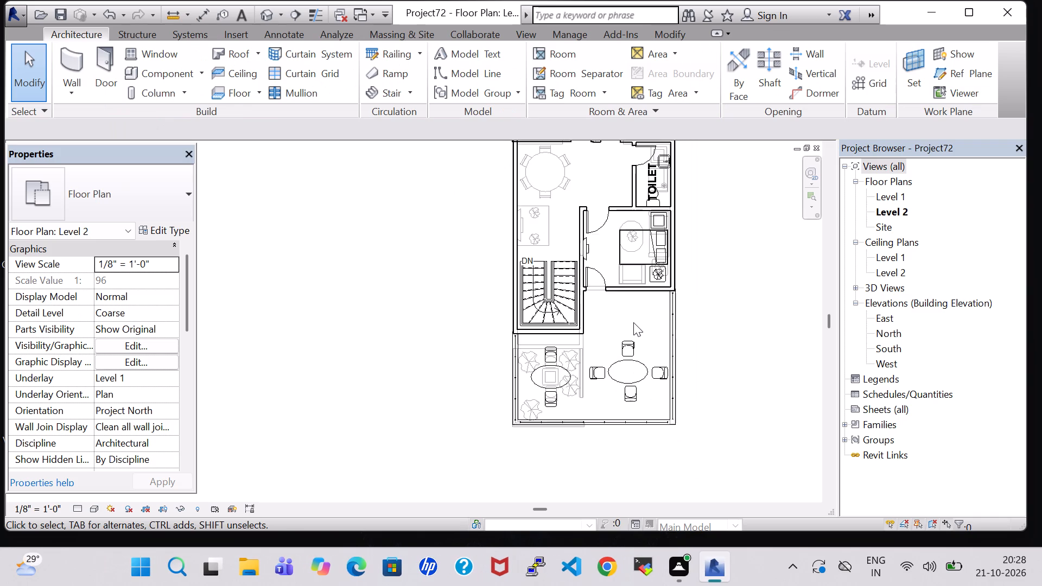
pyautogui.click(268, 15)
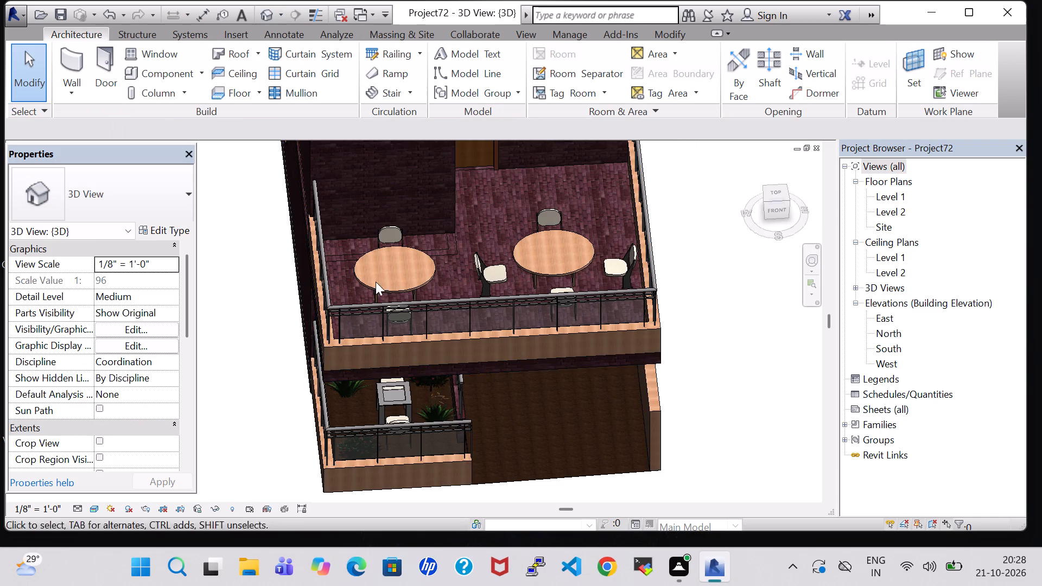
pyautogui.keyDown('shift'); pyautogui.moveTo(249, 316); pyautogui.dragTo(335, 263, button='middle'); pyautogui.keyUp('shift')
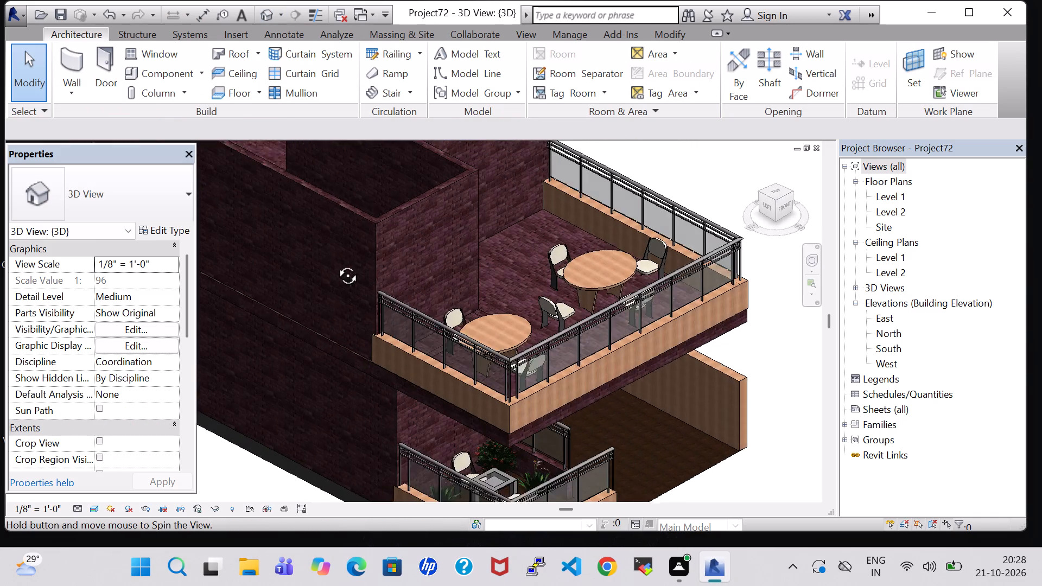
pyautogui.keyDown('shift'); pyautogui.moveTo(335, 263); pyautogui.dragTo(332, 263, button='middle'); pyautogui.keyUp('shift')
pyautogui.doubleClick(901, 198)
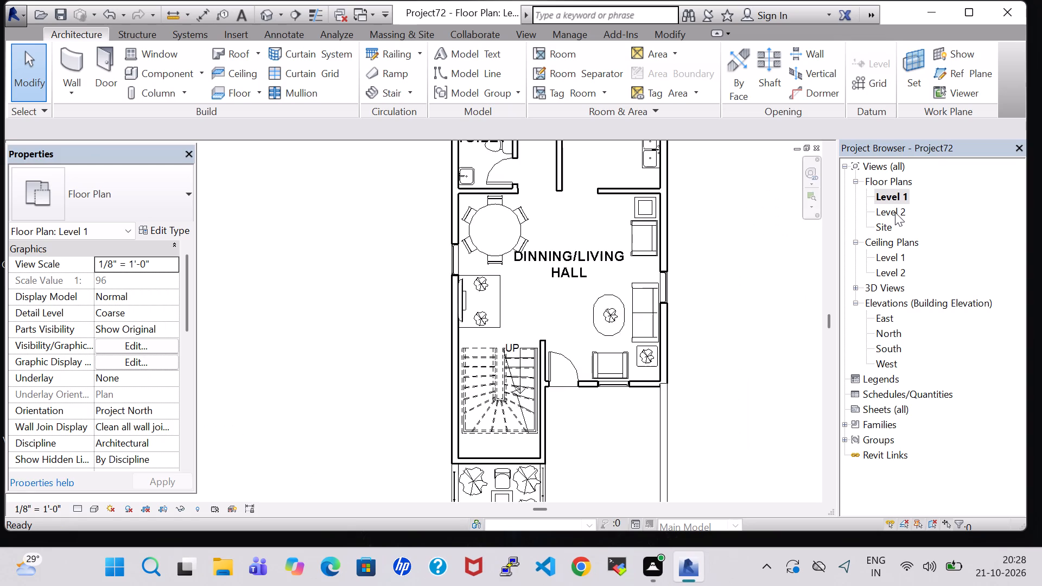
pyautogui.doubleClick(895, 212)
pyautogui.scroll(-3, 719, 238)
pyautogui.moveTo(723, 219); pyautogui.dragTo(666, 407, button='middle')
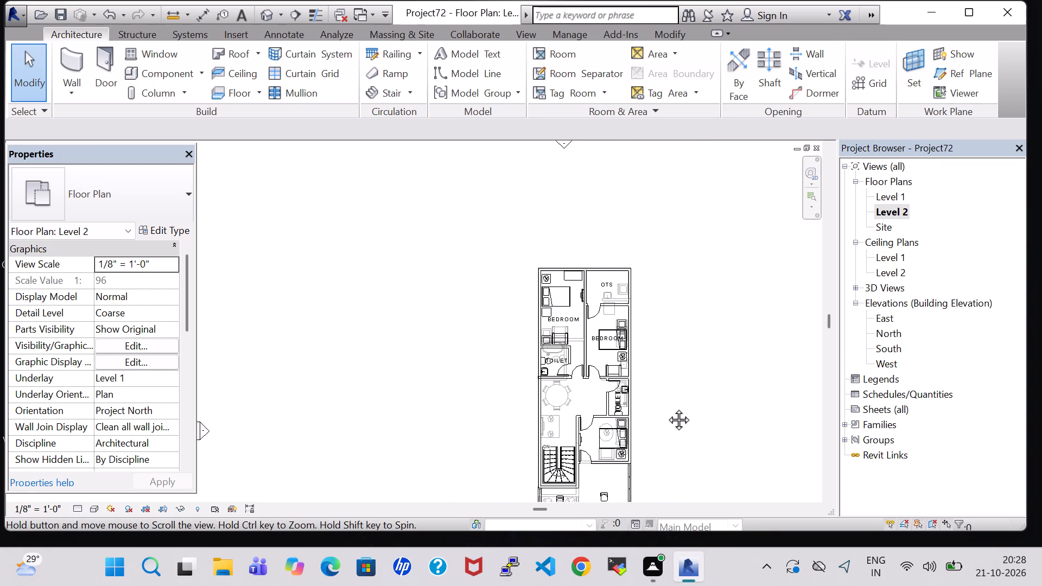
pyautogui.moveTo(666, 407); pyautogui.dragTo(659, 347, button='middle')
pyautogui.click(161, 62)
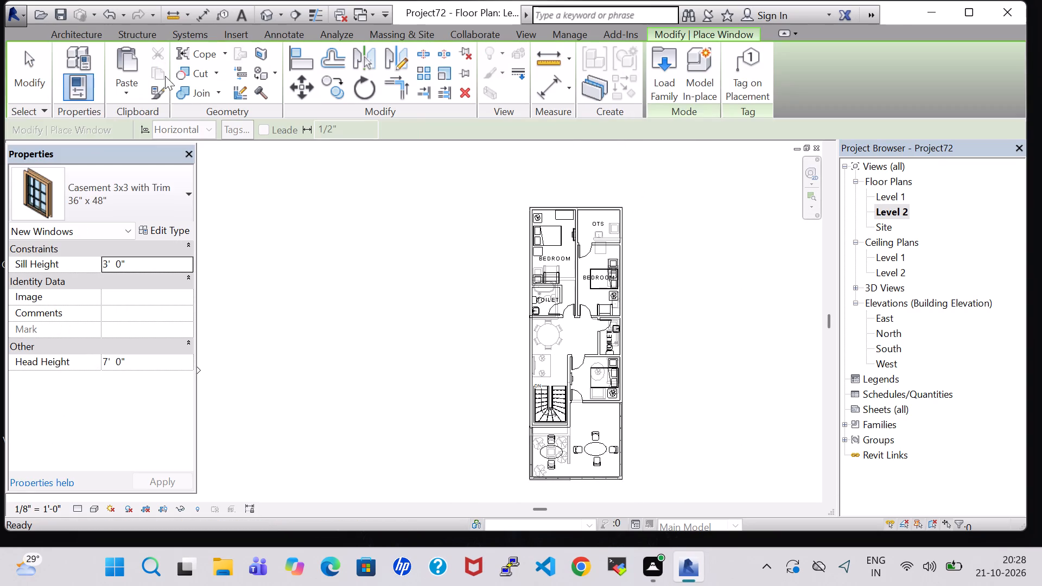
pyautogui.scroll(7, 546, 202)
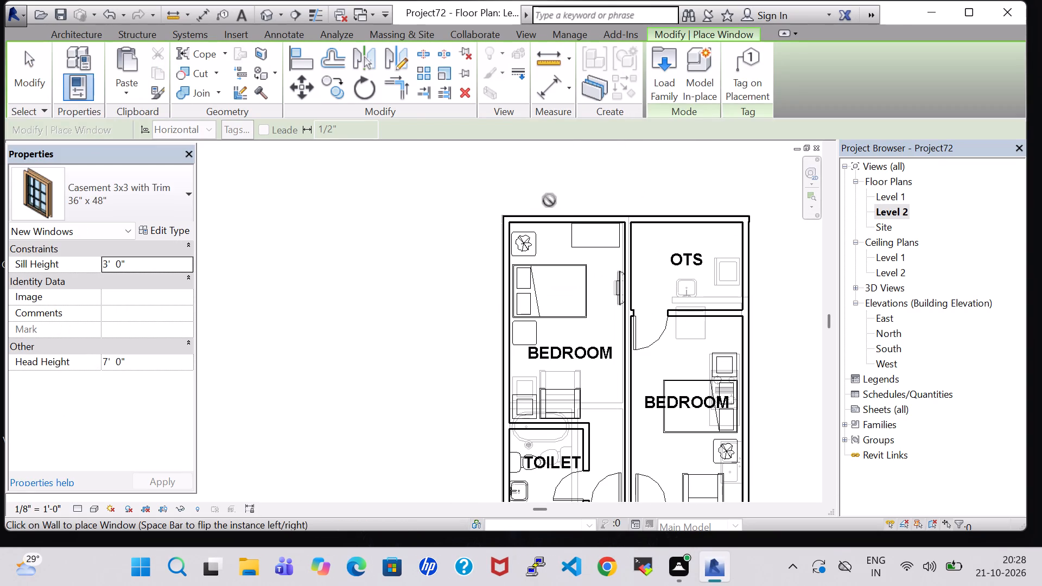
pyautogui.click(568, 214)
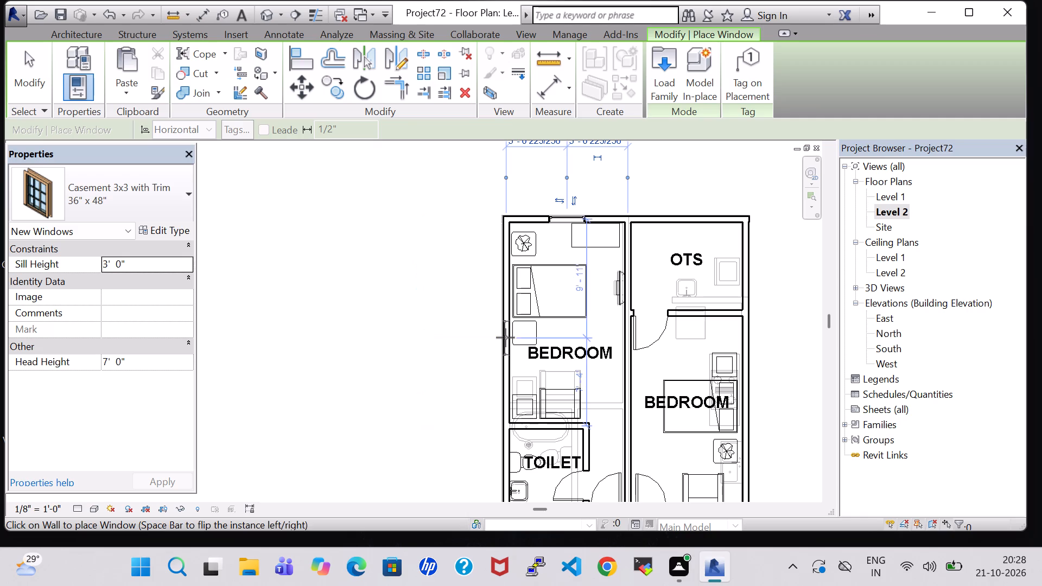
pyautogui.click(503, 337)
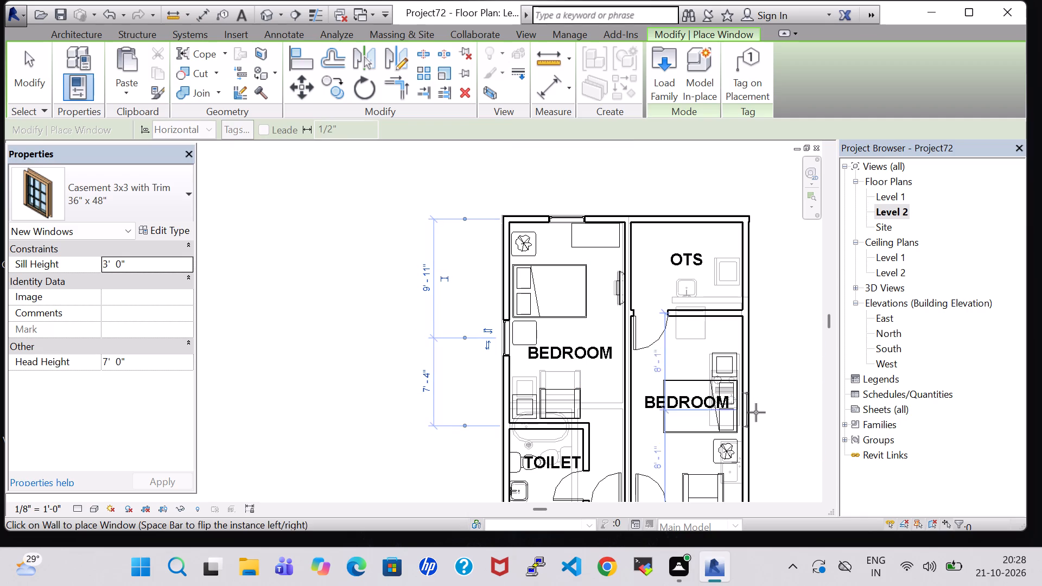
pyautogui.click(756, 406)
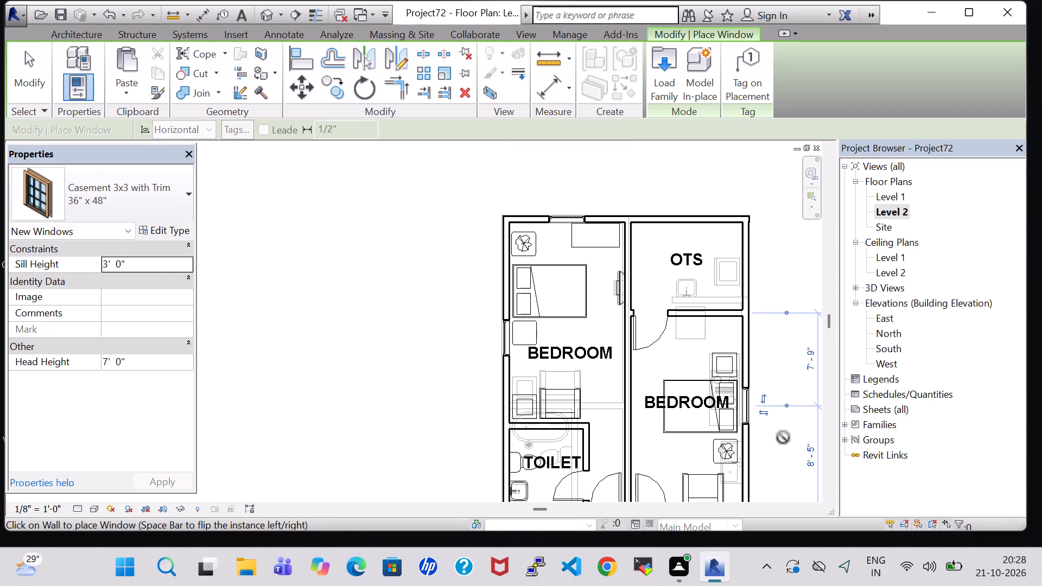
# Place four more 36" x 48" casement windows: hall's west wall, stairwell's south wall, and the south bedroom's south and east walls.
pyautogui.moveTo(776, 409); pyautogui.dragTo(758, 293, button='middle')
pyautogui.scroll(1, 758, 293)
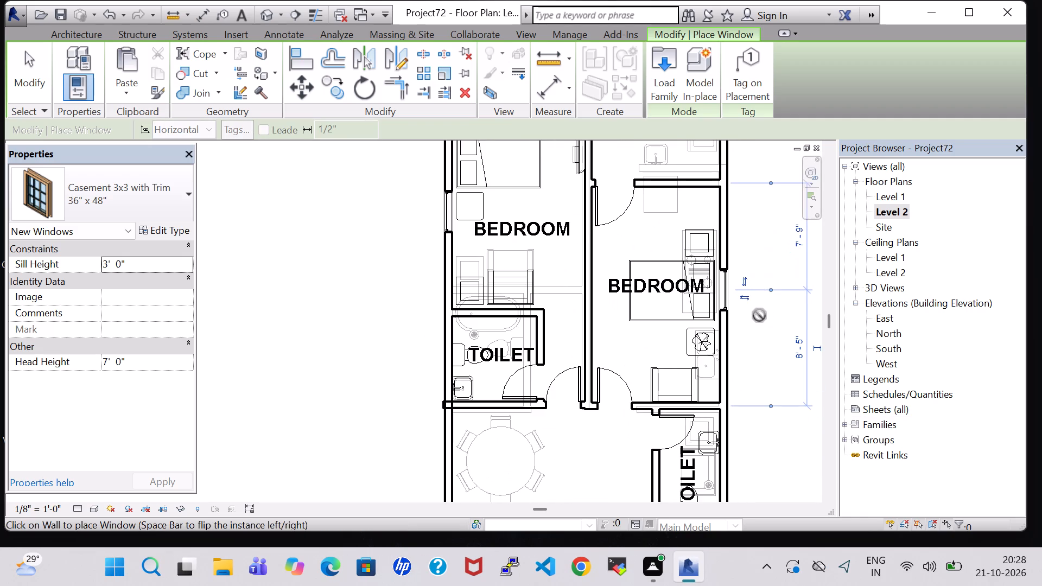
pyautogui.scroll(-2, 759, 315)
pyautogui.click(519, 459)
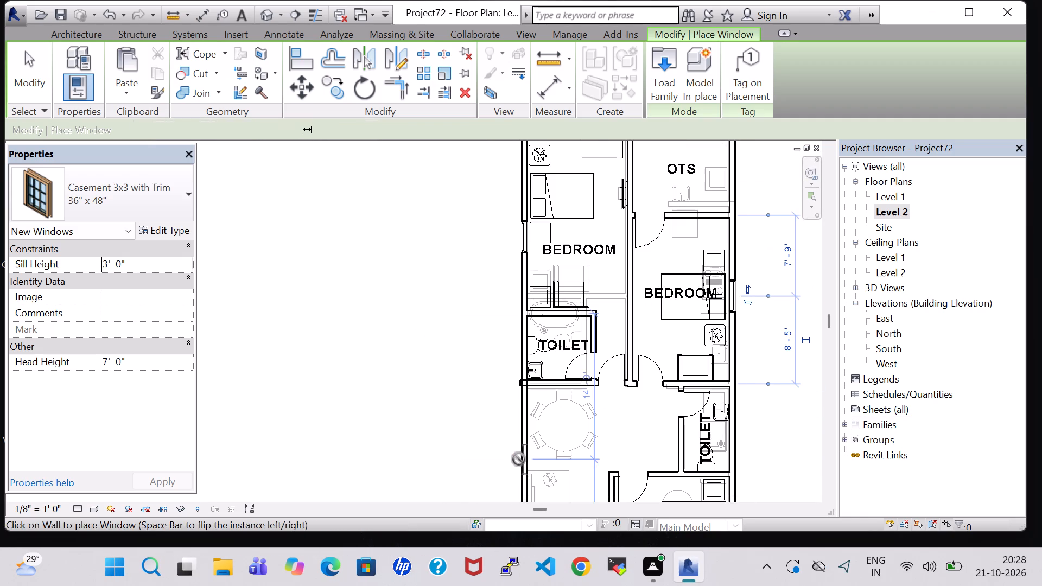
pyautogui.moveTo(519, 458); pyautogui.dragTo(532, 201, button='middle')
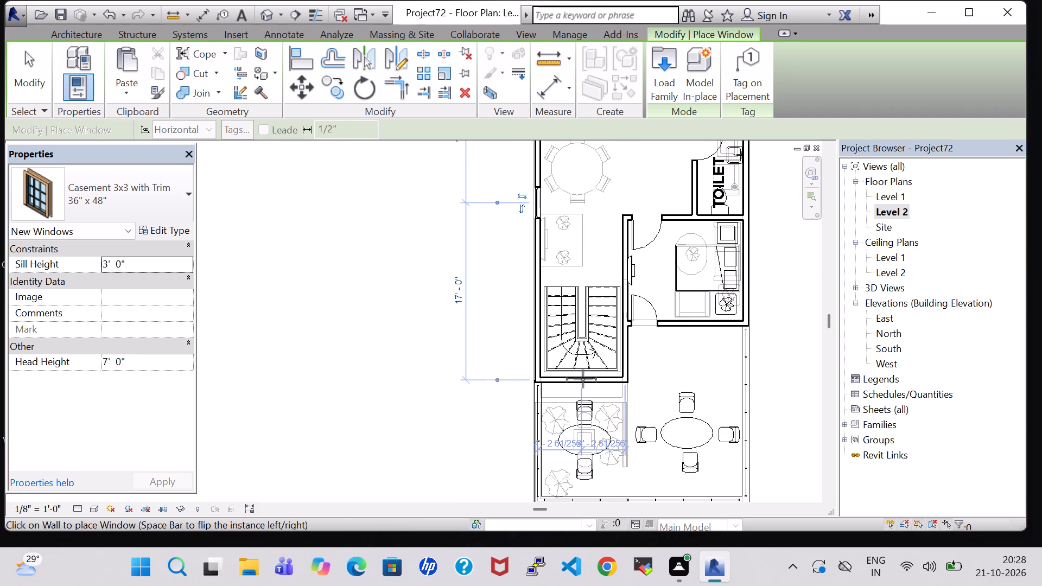
pyautogui.click(583, 384)
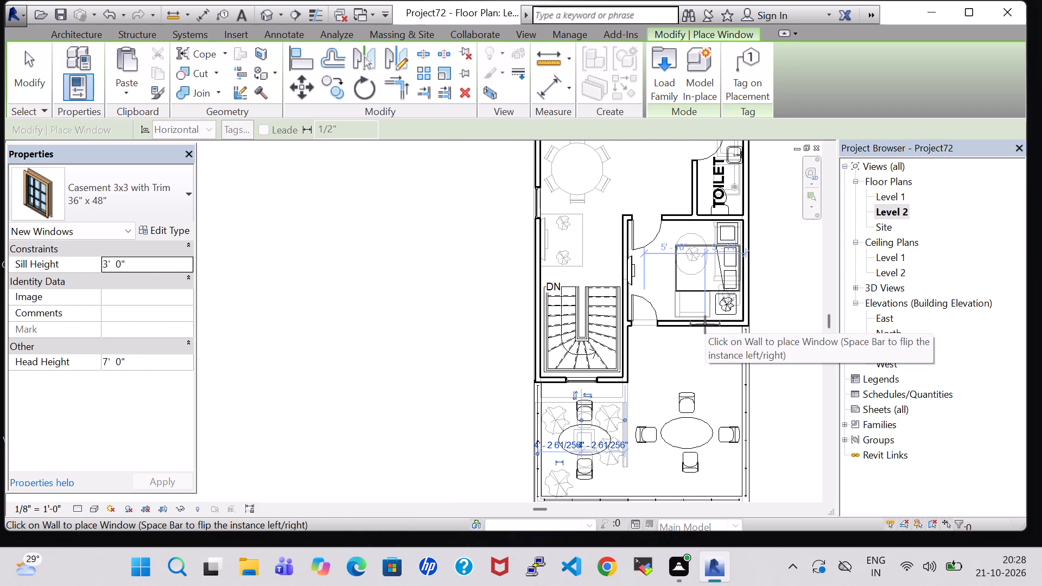
pyautogui.click(705, 324)
pyautogui.click(748, 262)
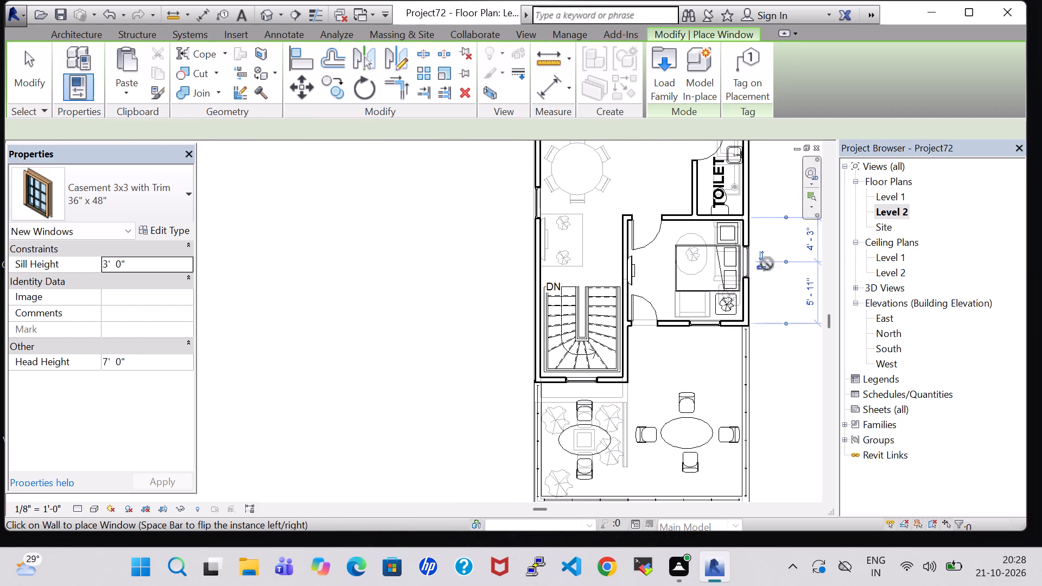
pyautogui.moveTo(789, 250); pyautogui.dragTo(768, 387, button='middle')
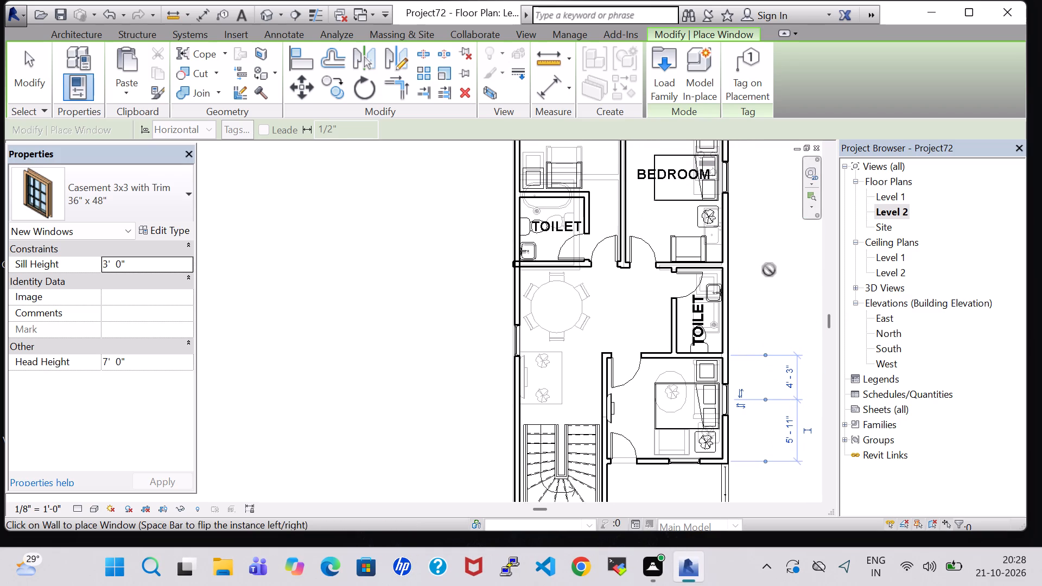
pyautogui.press('Escape')
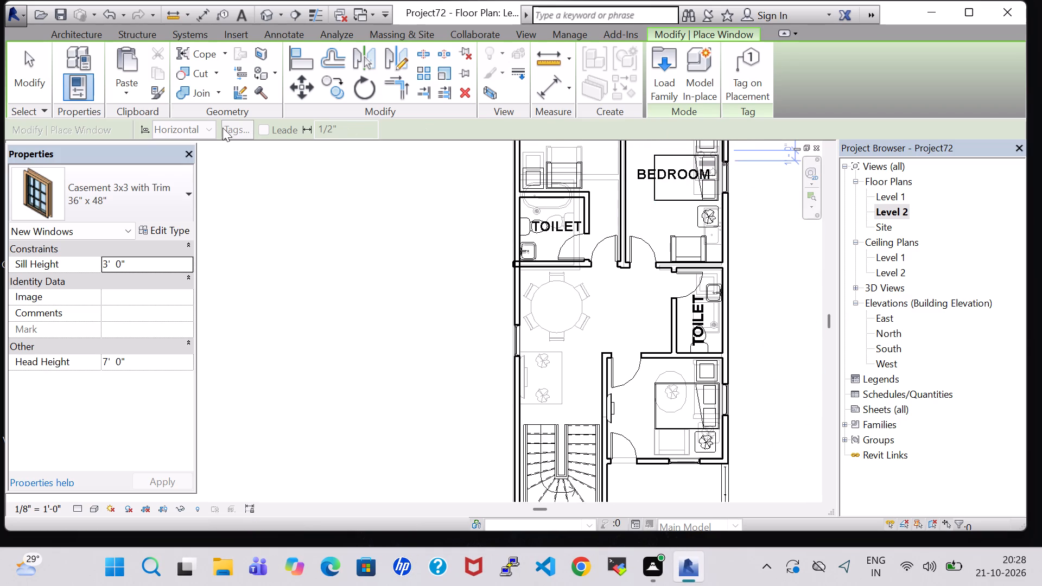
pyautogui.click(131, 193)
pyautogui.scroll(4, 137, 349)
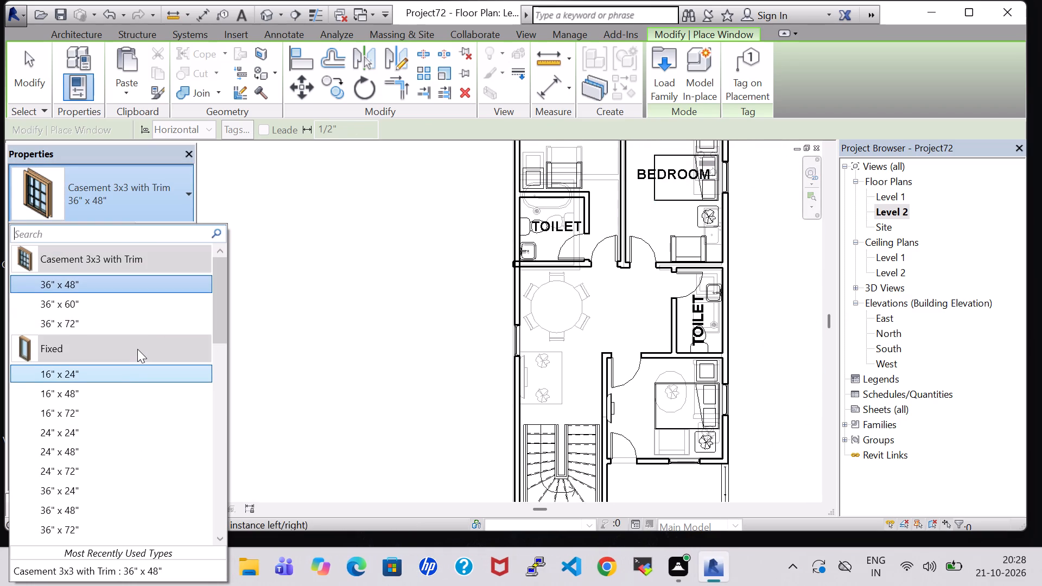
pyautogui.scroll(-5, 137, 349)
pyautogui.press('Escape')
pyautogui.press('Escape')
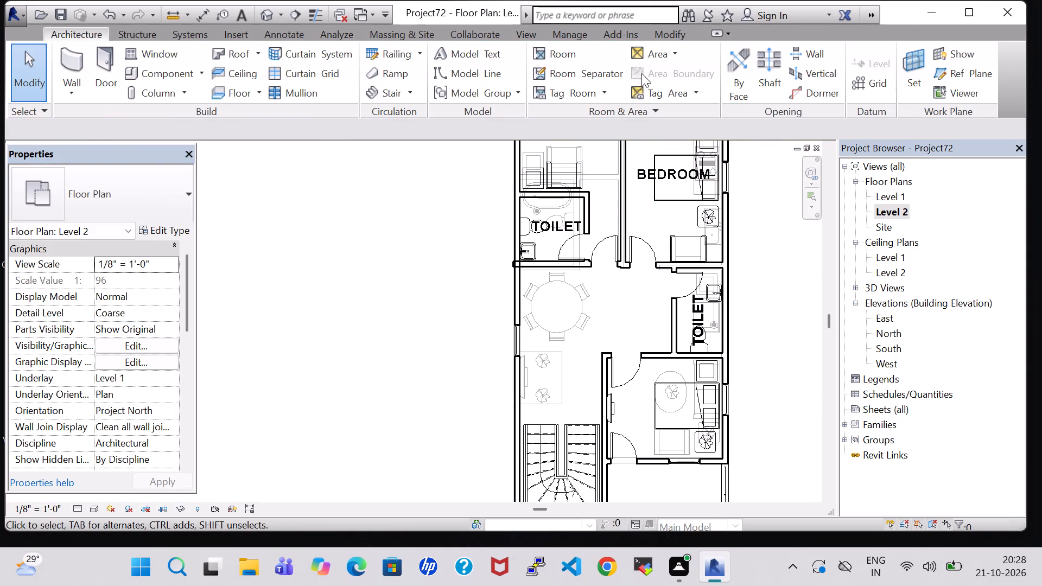
# Load the Transom with Trim window family from the Windows folder of the US Imperial library.
pyautogui.click(155, 51)
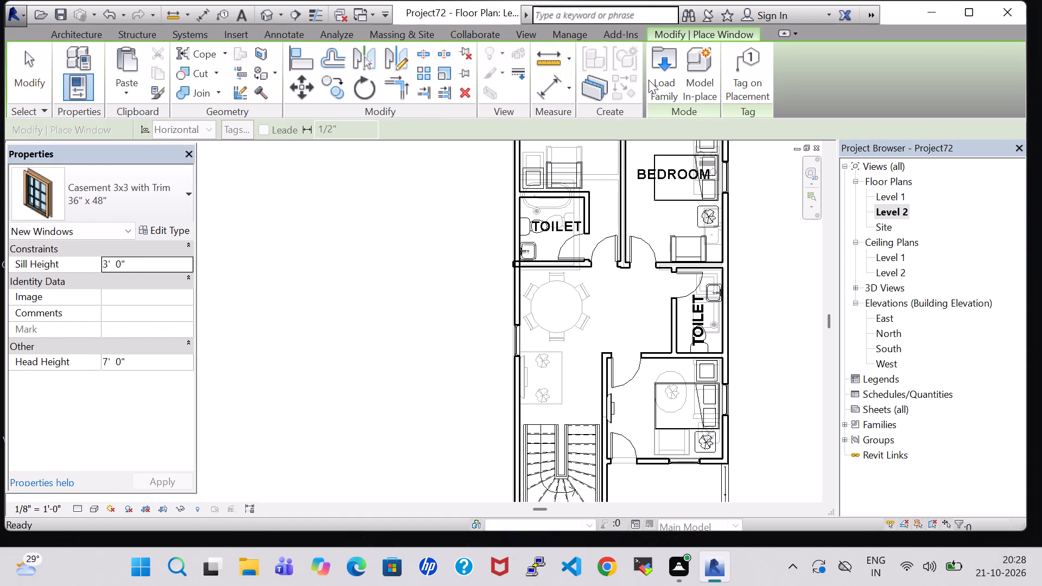
pyautogui.click(663, 77)
pyautogui.click(612, 367)
pyautogui.press('w')
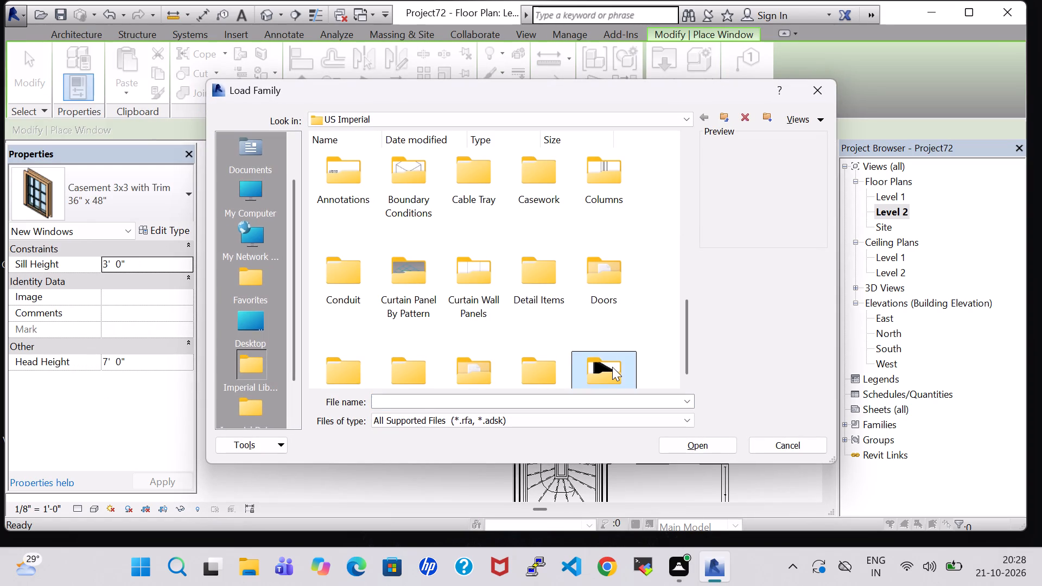
pyautogui.doubleClick(490, 334)
pyautogui.scroll(-3, 520, 323)
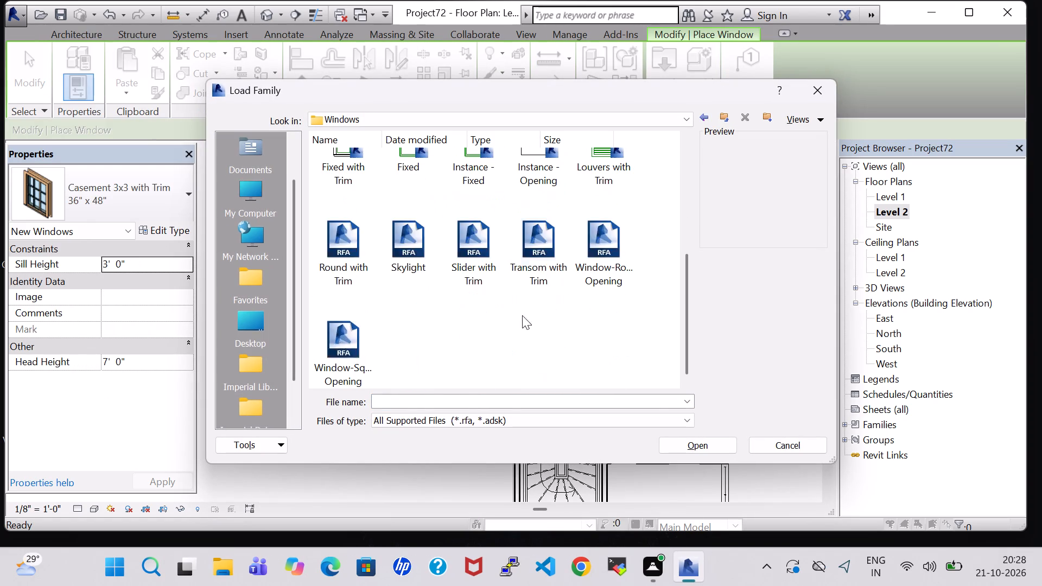
pyautogui.click(533, 237)
pyautogui.click(703, 447)
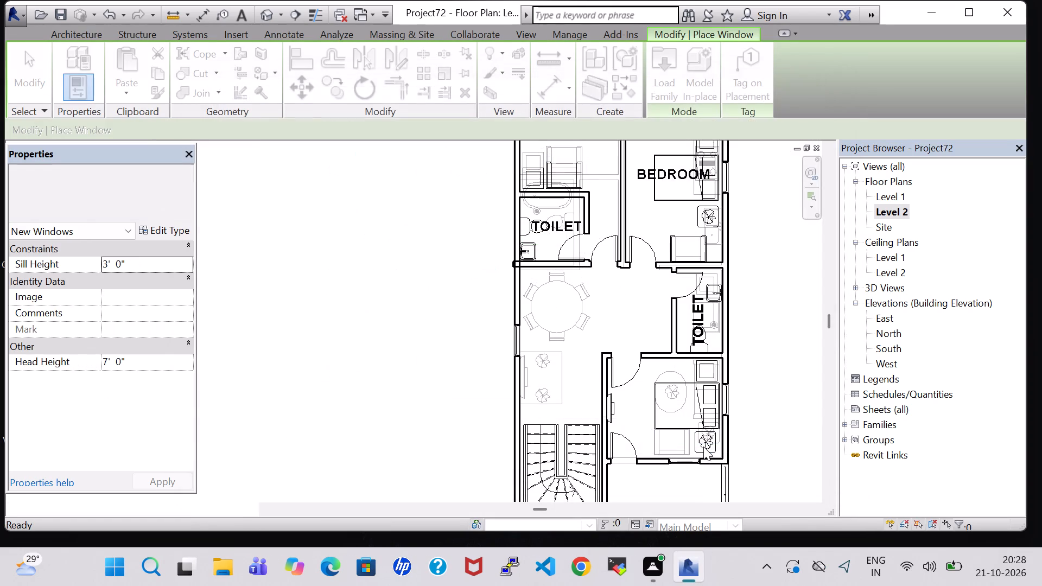
# Place a Transom with Trim 24" x 24" window in the east toilet's east wall and another in the west toilet's west wall.
pyautogui.click(724, 312)
pyautogui.moveTo(736, 237); pyautogui.dragTo(751, 335, button='middle')
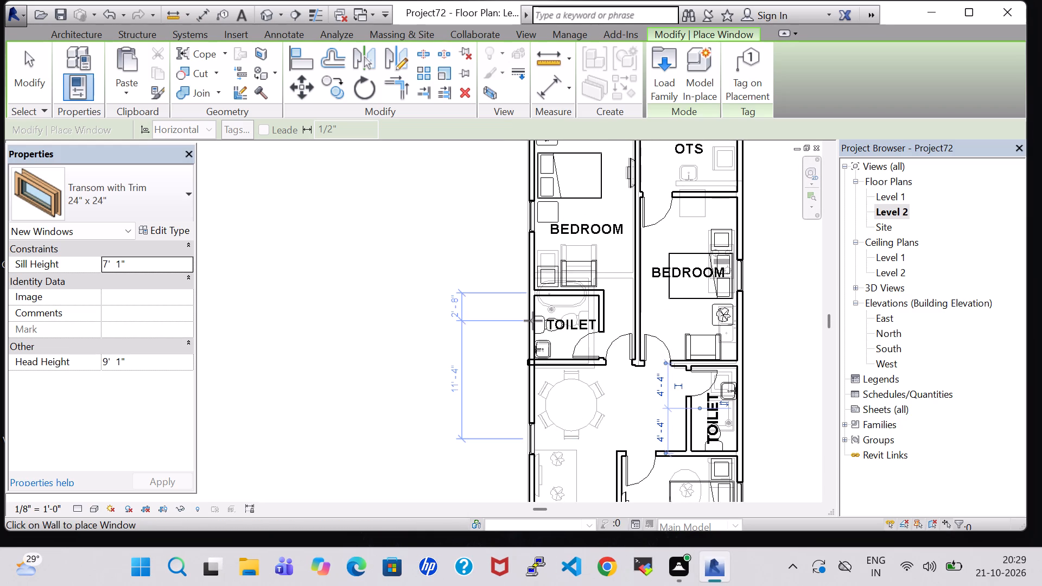
pyautogui.click(530, 321)
pyautogui.press('Escape')
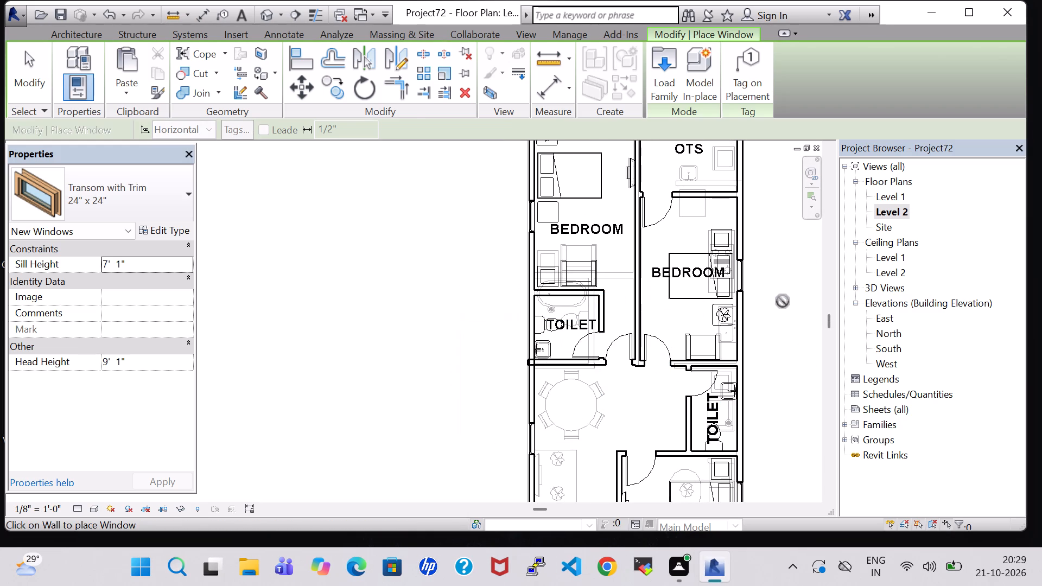
pyautogui.press('Escape')
# Split the north exterior wall at the OTS's west wall and the east exterior wall at the OTS's south wall.
pyautogui.moveTo(782, 291); pyautogui.dragTo(780, 458, button='middle')
pyautogui.click(740, 318)
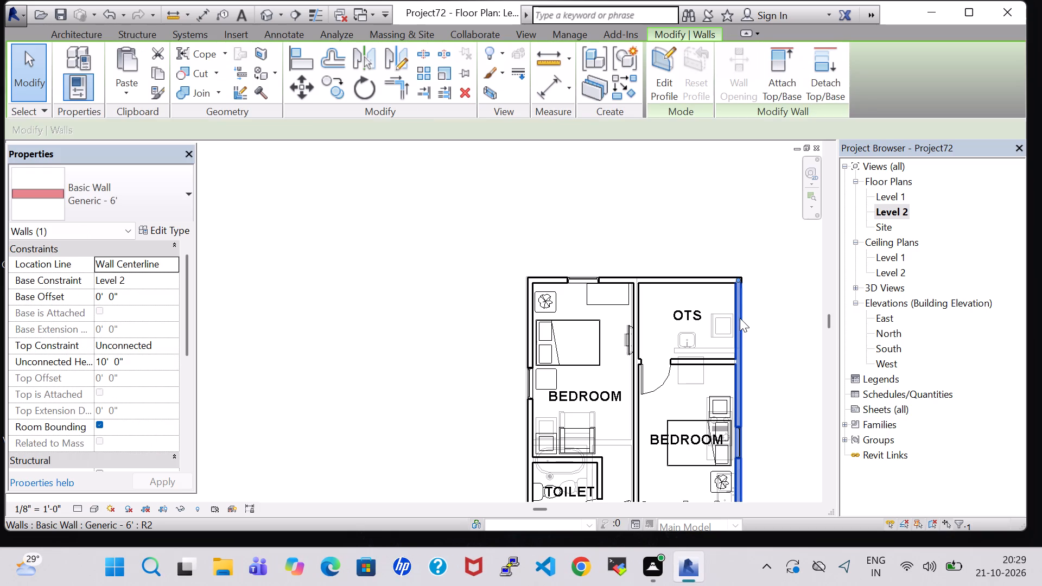
pyautogui.click(734, 177)
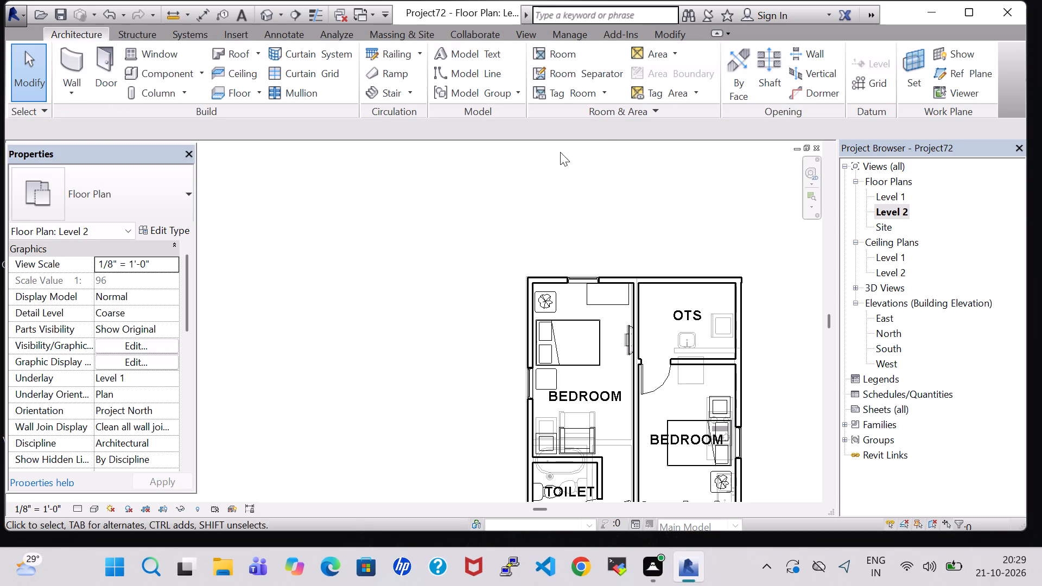
pyautogui.click(664, 37)
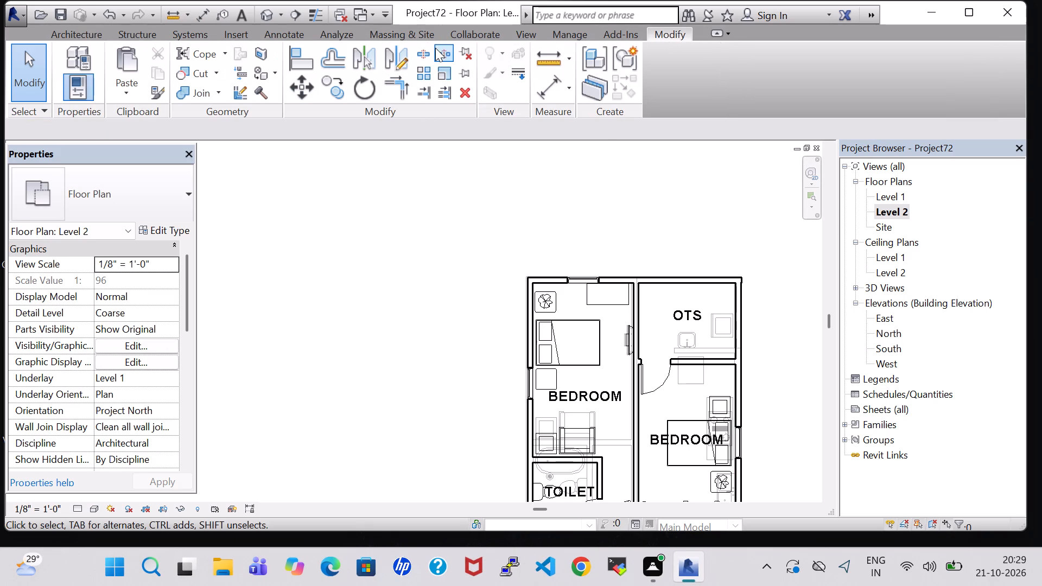
pyautogui.click(425, 50)
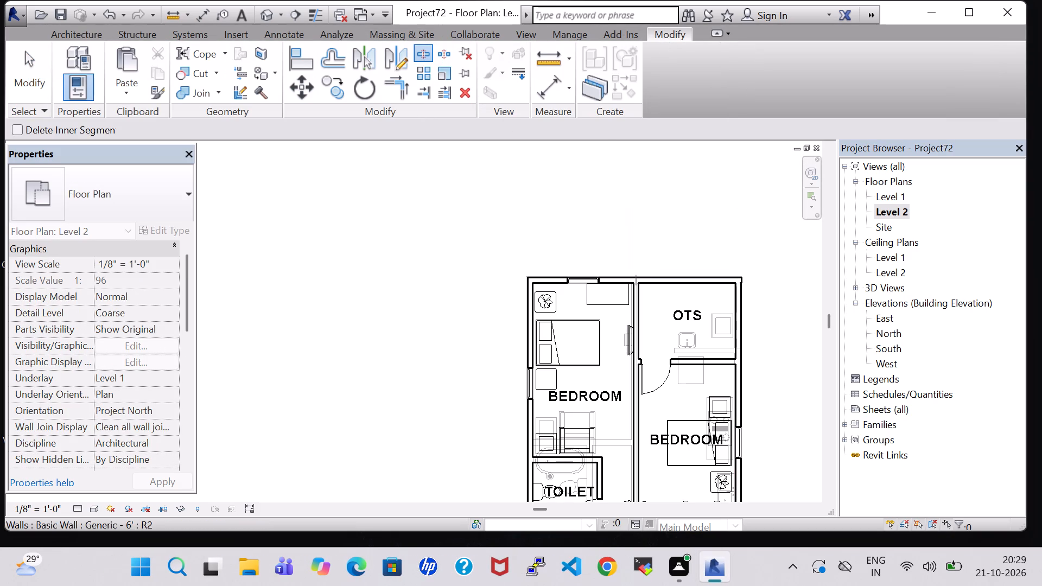
pyautogui.click(638, 281)
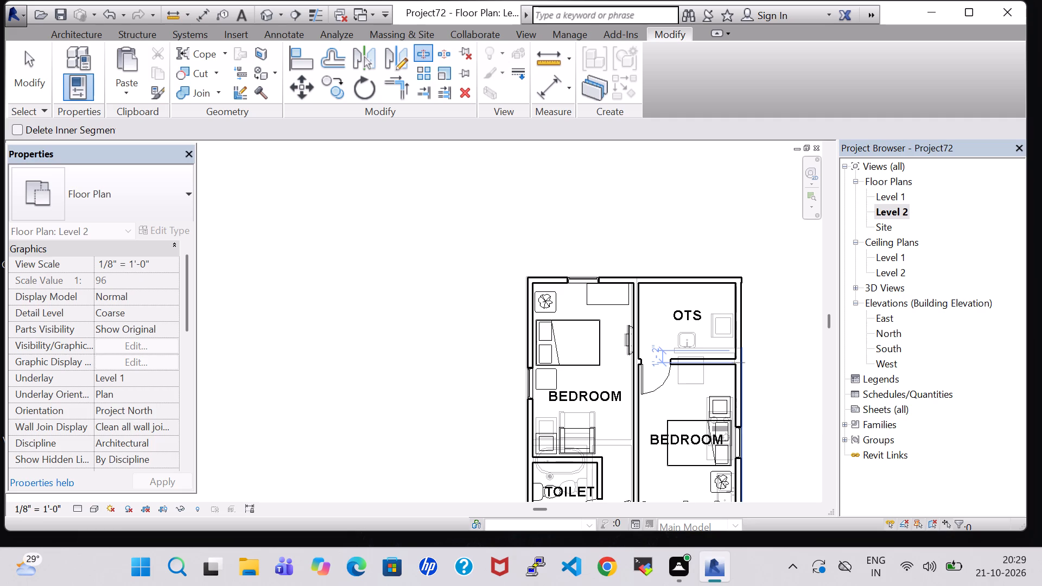
pyautogui.click(748, 362)
pyautogui.press('Escape')
pyautogui.press('Escape')
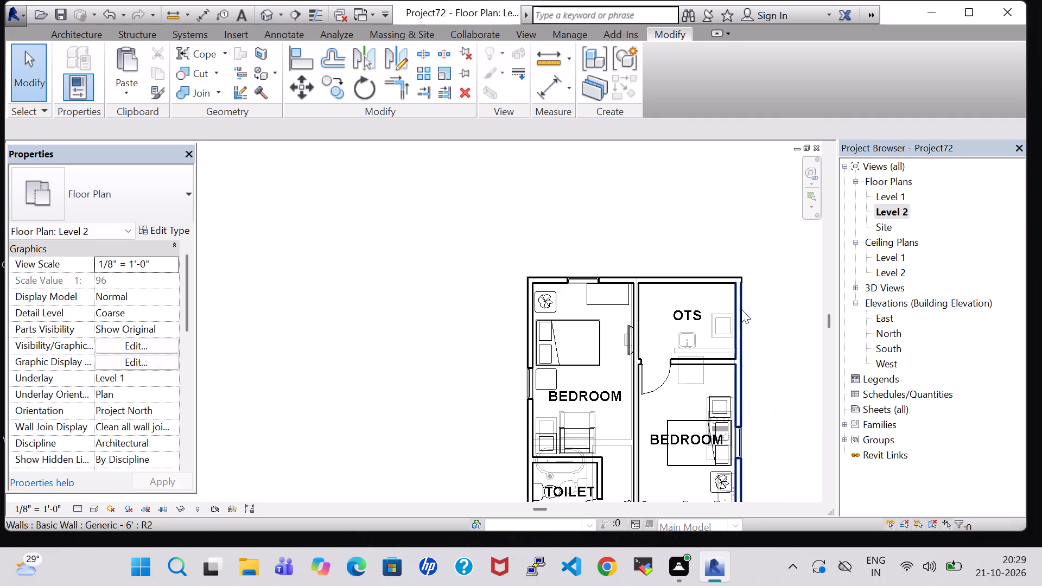
# Set the unconnected height of the OTS's north wall segment to 5' 0".
pyautogui.click(741, 309)
pyautogui.click(631, 264)
pyautogui.click(696, 278)
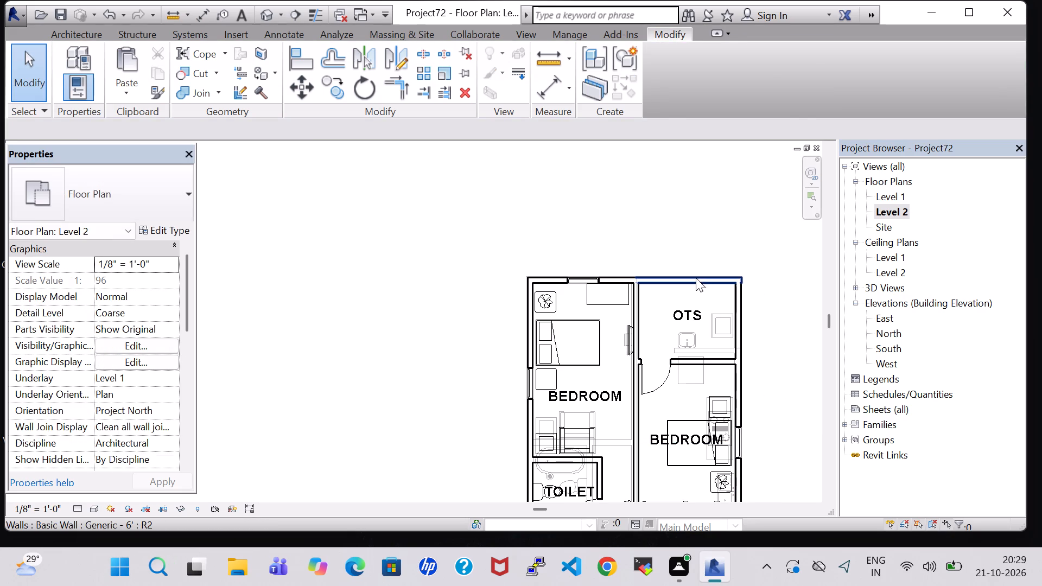
pyautogui.doubleClick(105, 359)
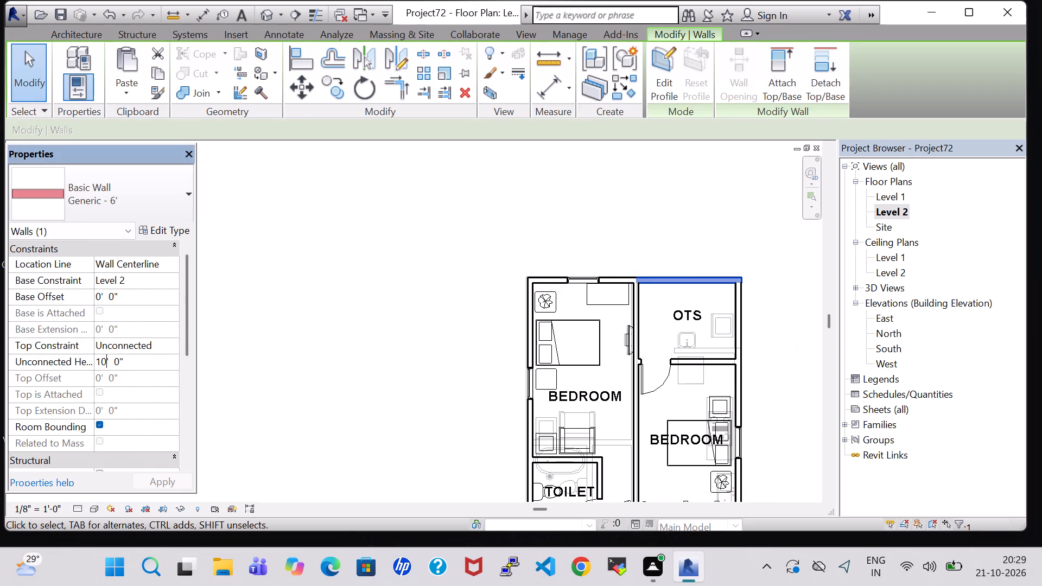
pyautogui.press('BackSpace')
pyautogui.press('BackSpace')
pyautogui.press('5')
pyautogui.click(173, 485)
pyautogui.click(795, 435)
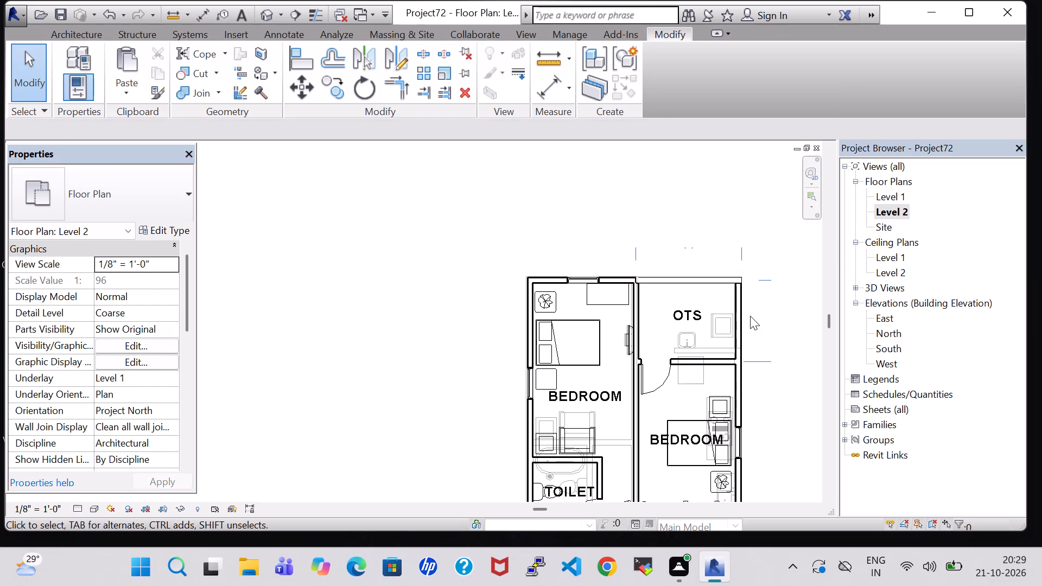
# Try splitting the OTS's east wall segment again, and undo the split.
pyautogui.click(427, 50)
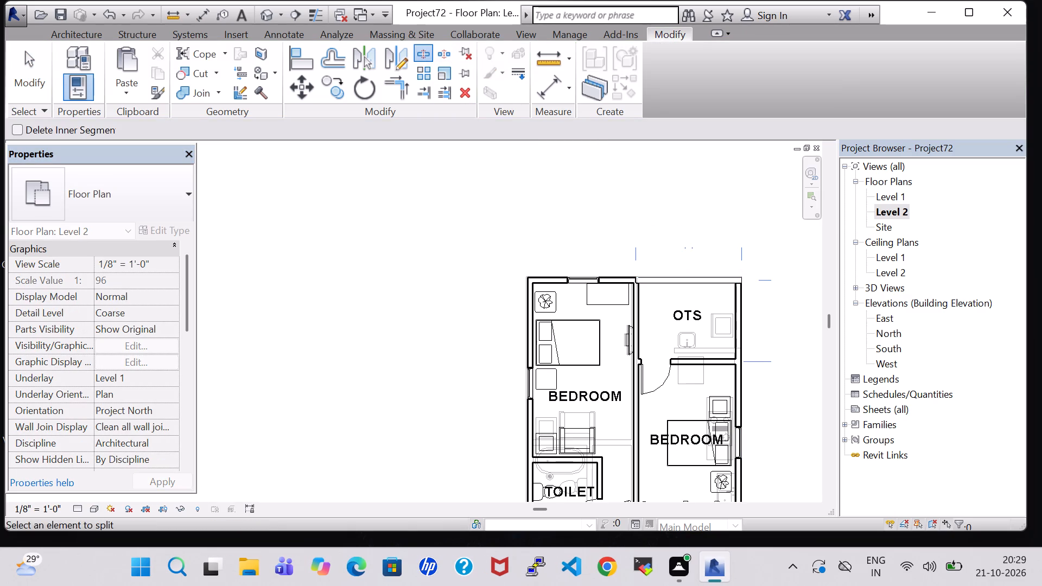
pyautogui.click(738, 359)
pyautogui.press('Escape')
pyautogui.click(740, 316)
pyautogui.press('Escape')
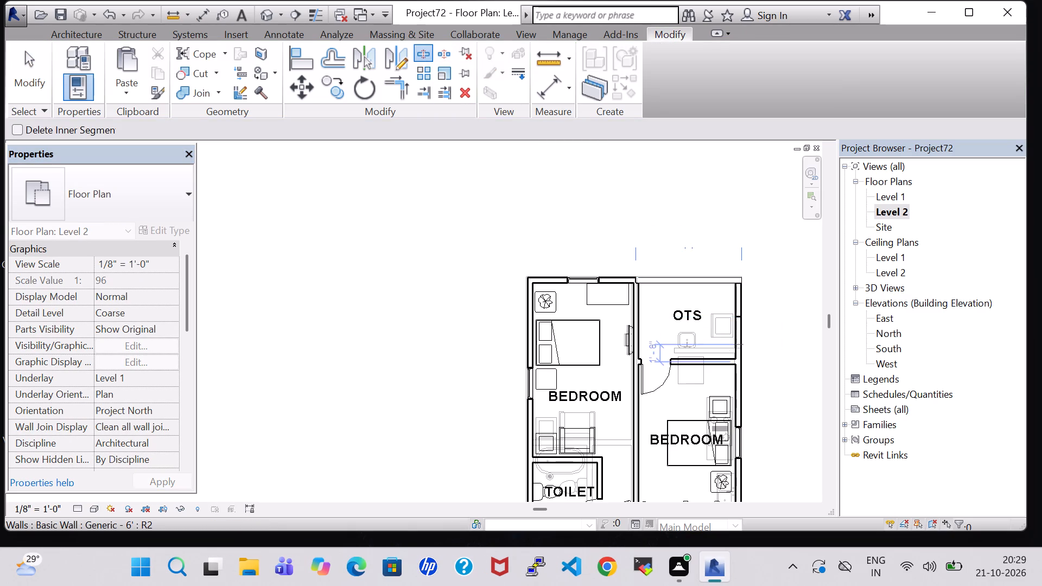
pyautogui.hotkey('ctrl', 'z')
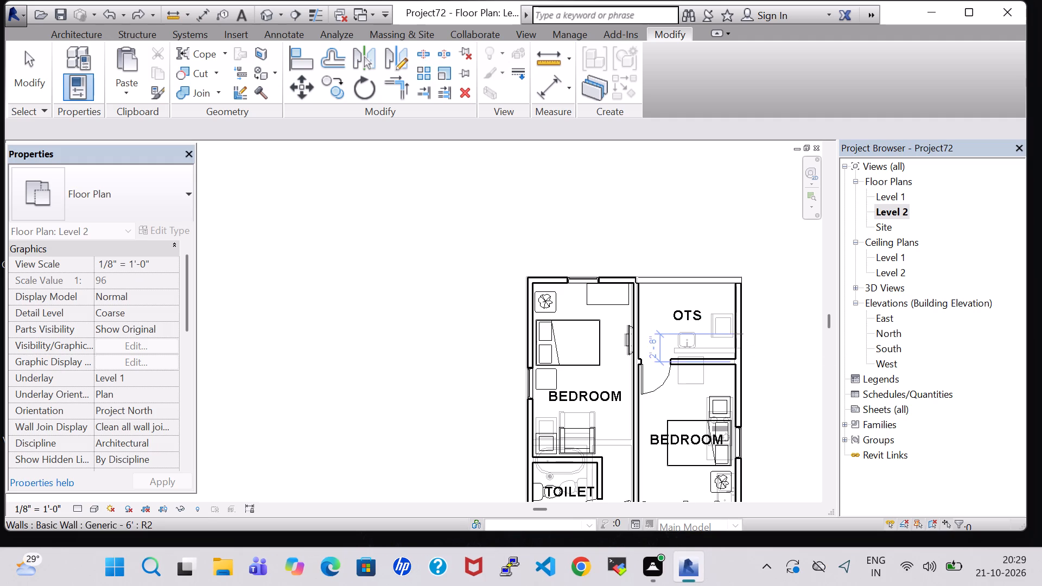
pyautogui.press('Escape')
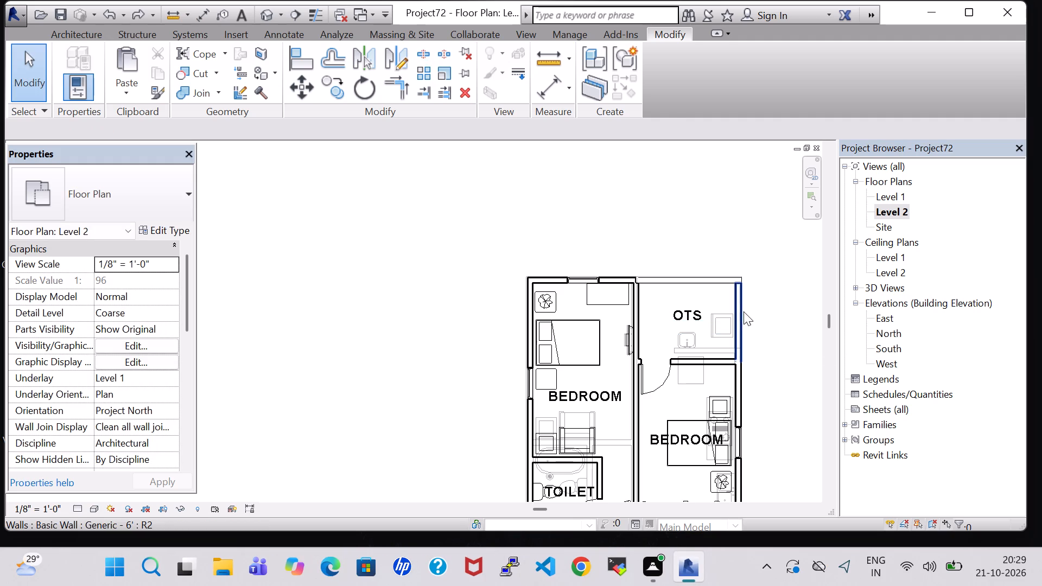
# Set the unconnected height of the OTS's east wall segment to 5' 0".
pyautogui.click(742, 311)
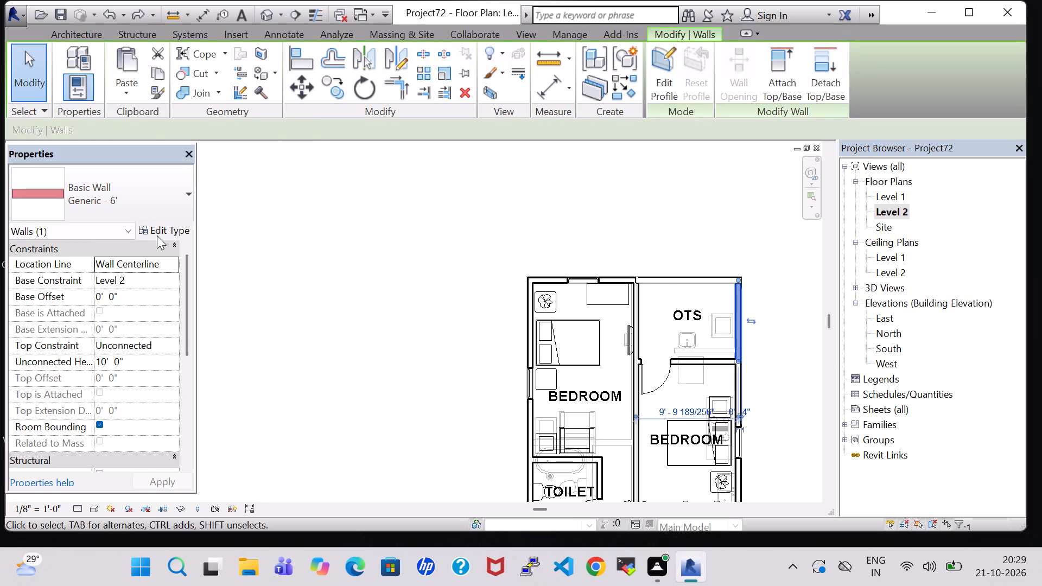
pyautogui.doubleClick(106, 360)
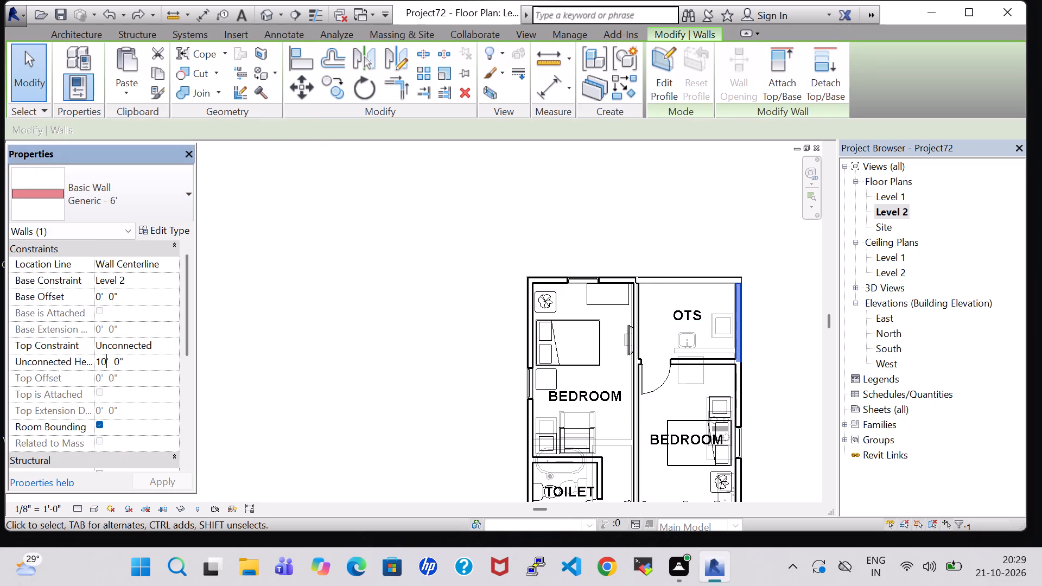
pyautogui.press('BackSpace')
pyautogui.press('BackSpace')
pyautogui.press('5')
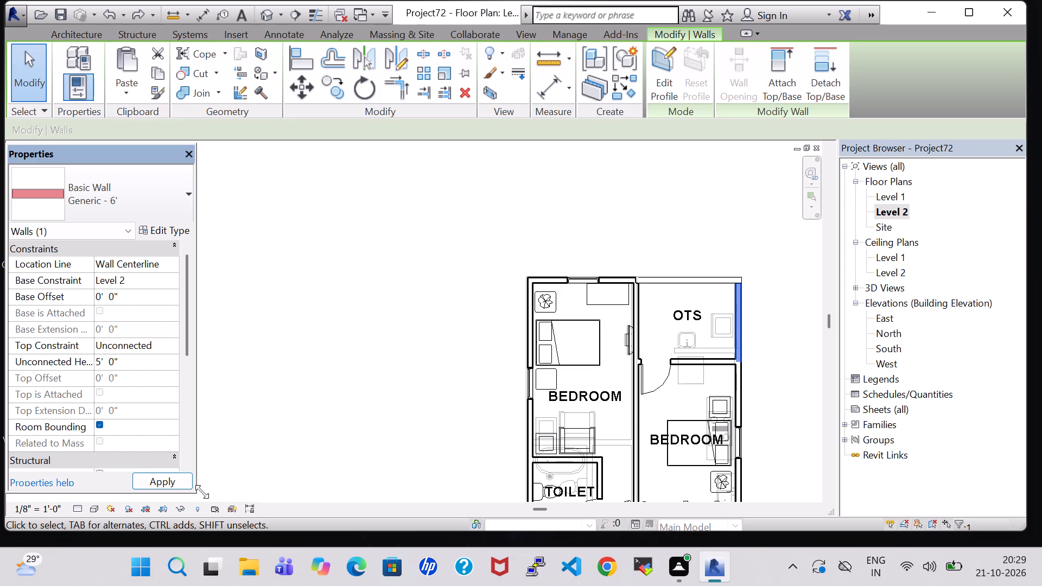
pyautogui.click(170, 482)
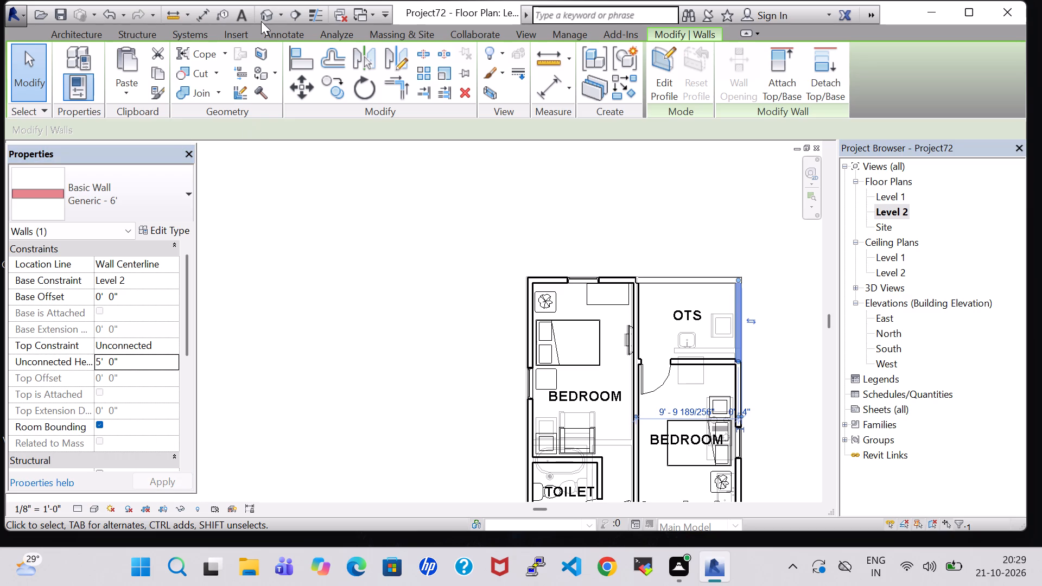
# Examine the lowered OTS walls, the exterior windows and the furnished Level 2 rooms in the 3D view.
pyautogui.click(265, 16)
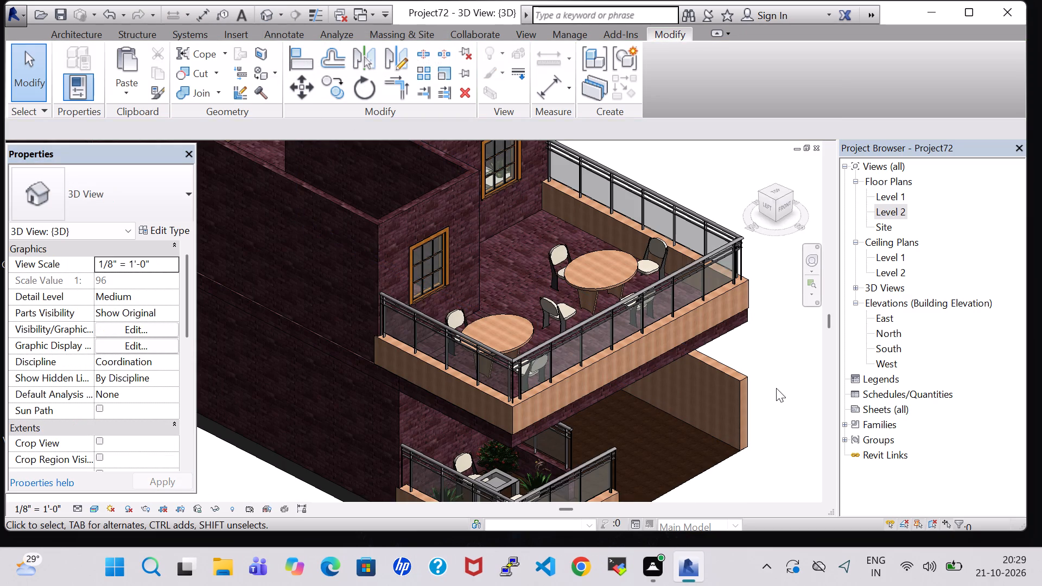
pyautogui.keyDown('shift'); pyautogui.moveTo(776, 388); pyautogui.dragTo(675, 291, button='middle'); pyautogui.keyUp('shift')
pyautogui.middleClick(728, 351)
pyautogui.keyDown('shift'); pyautogui.middleClick(689, 350); pyautogui.keyUp('shift')
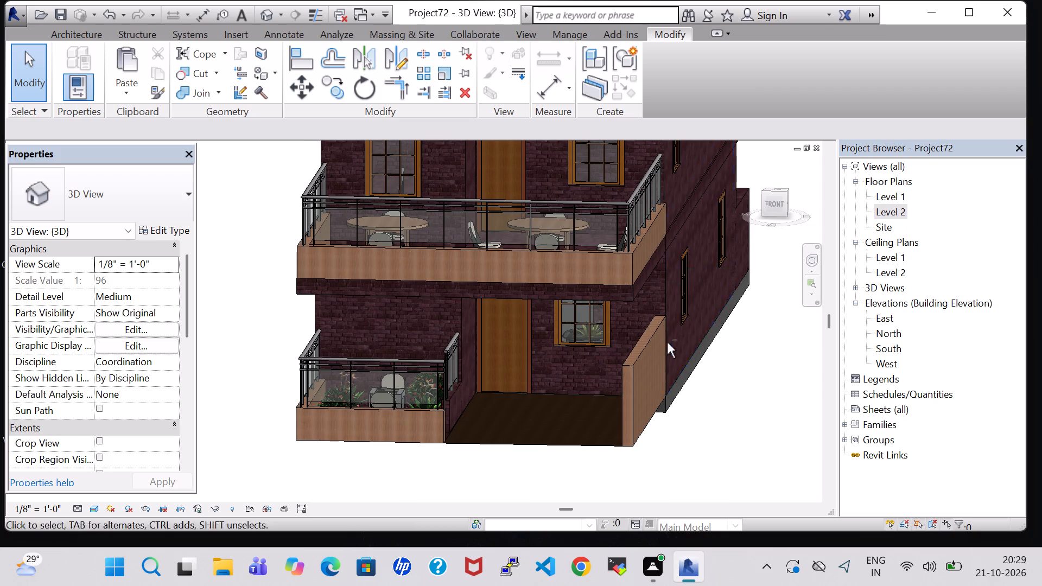
pyautogui.moveTo(742, 350); pyautogui.dragTo(596, 390, button='middle')
pyautogui.scroll(1, 742, 350)
pyautogui.keyDown('shift'); pyautogui.moveTo(660, 382); pyautogui.dragTo(596, 378, button='middle'); pyautogui.keyUp('shift')
pyautogui.keyDown('shift'); pyautogui.middleClick(584, 377); pyautogui.keyUp('shift')
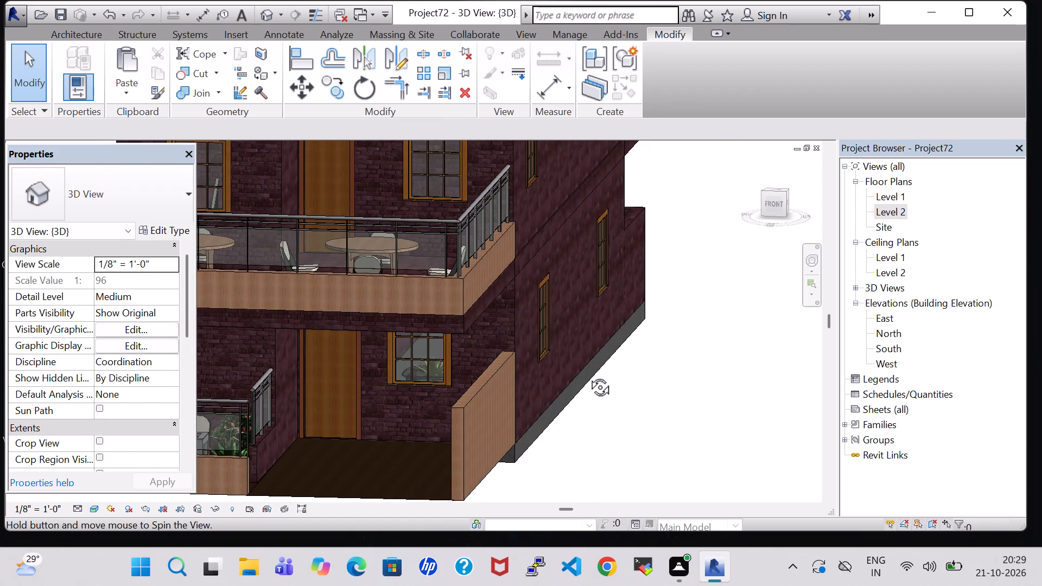
pyautogui.moveTo(727, 288); pyautogui.dragTo(554, 385, button='middle')
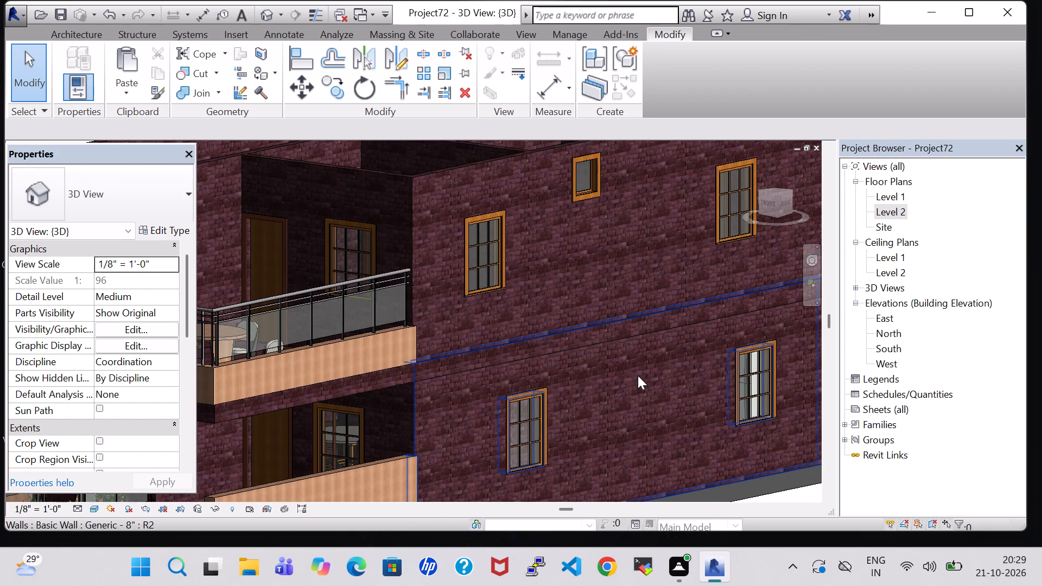
pyautogui.moveTo(638, 375); pyautogui.dragTo(557, 370, button='middle')
pyautogui.moveTo(662, 365); pyautogui.dragTo(391, 345, button='middle')
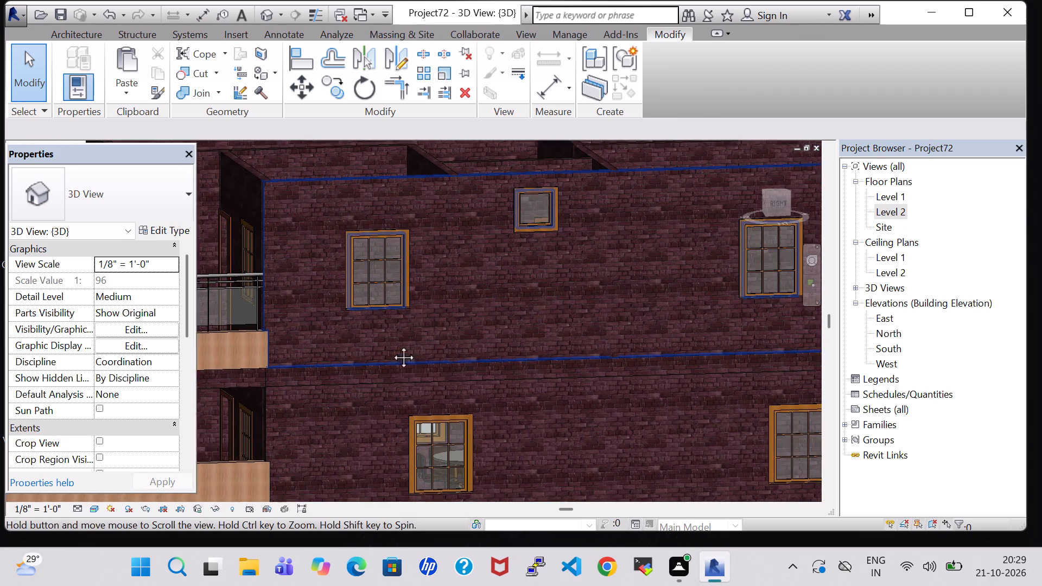
pyautogui.moveTo(391, 345); pyautogui.dragTo(392, 345, button='middle')
pyautogui.moveTo(717, 382); pyautogui.dragTo(387, 375, button='middle')
pyautogui.keyDown('shift'); pyautogui.moveTo(755, 372); pyautogui.dragTo(639, 371, button='middle'); pyautogui.keyUp('shift')
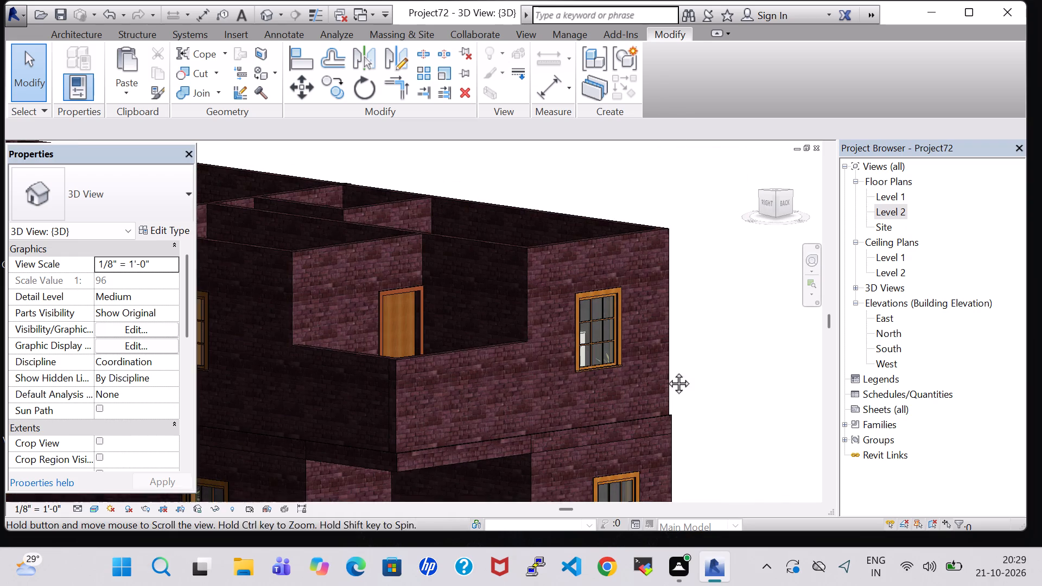
pyautogui.keyDown('shift'); pyautogui.moveTo(746, 337); pyautogui.dragTo(730, 420, button='middle'); pyautogui.keyUp('shift')
pyautogui.moveTo(709, 429); pyautogui.dragTo(626, 227, button='middle')
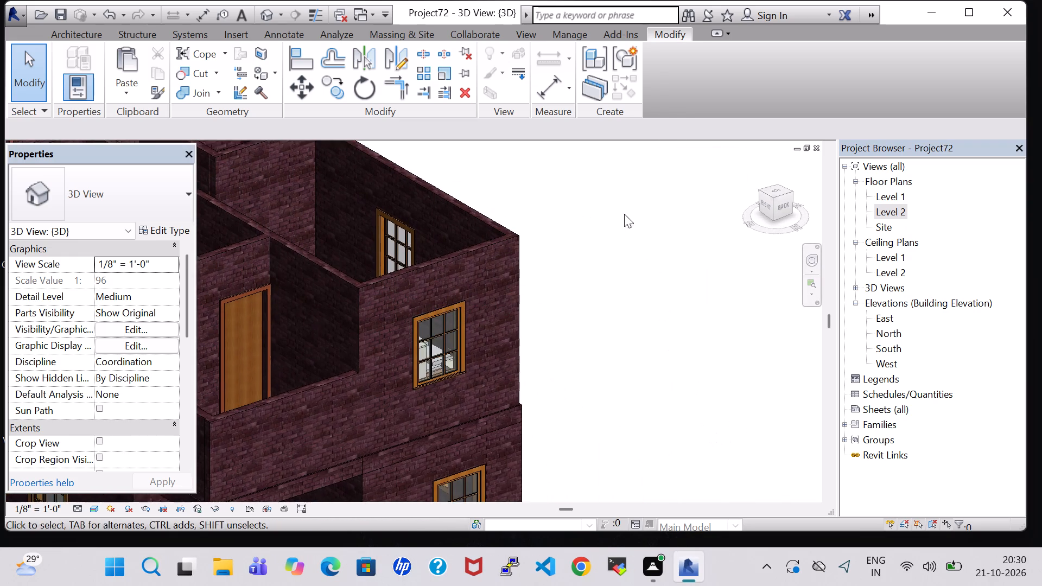
pyautogui.keyDown('shift'); pyautogui.moveTo(614, 240); pyautogui.dragTo(623, 307, button='middle'); pyautogui.keyUp('shift')
pyautogui.keyDown('shift'); pyautogui.moveTo(549, 231); pyautogui.dragTo(567, 315, button='middle'); pyautogui.keyUp('shift')
pyautogui.moveTo(669, 359); pyautogui.dragTo(656, 154, button='middle')
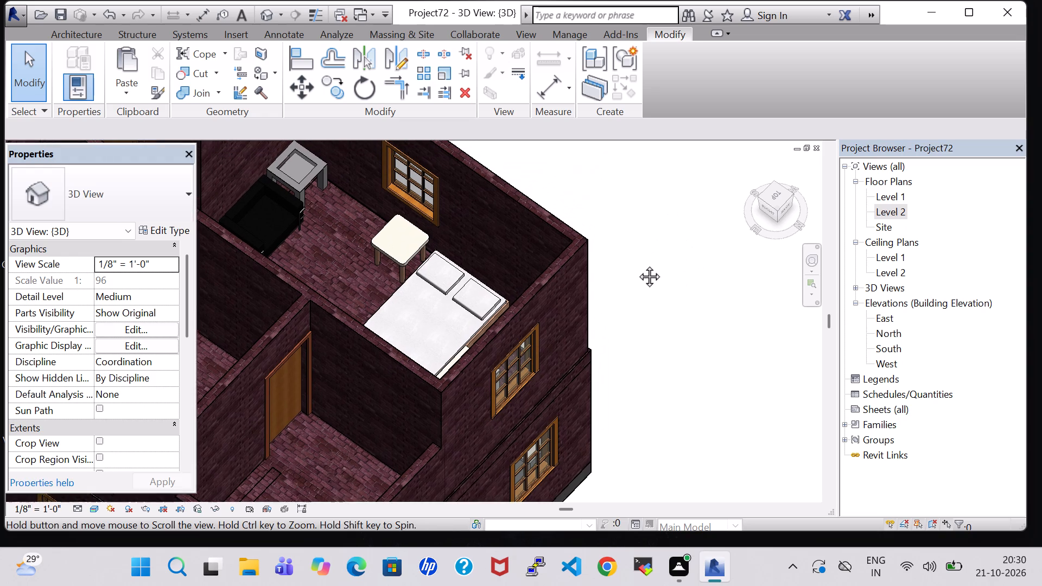
pyautogui.scroll(-4, 645, 203)
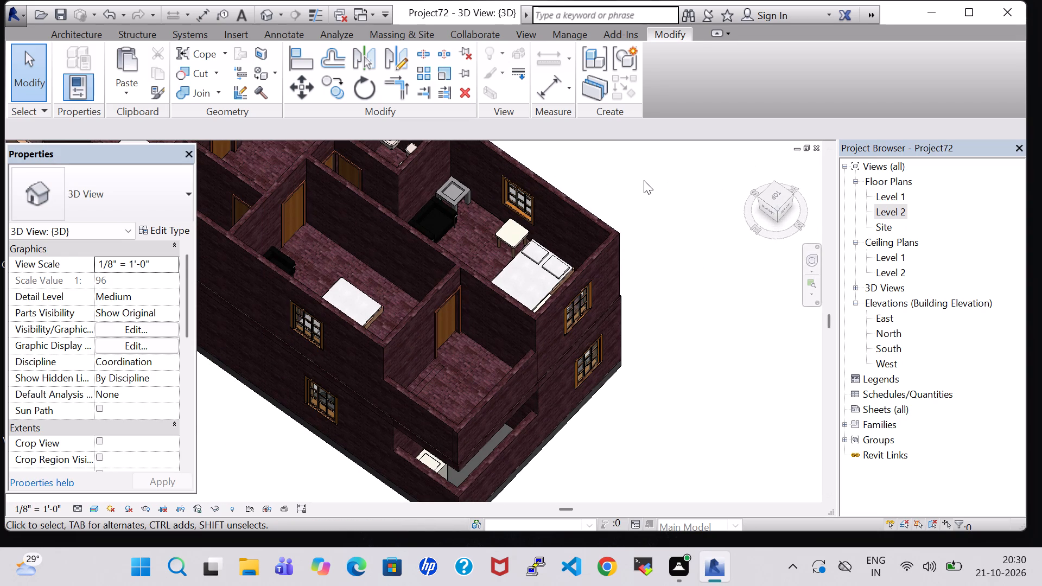
# Compare the fixtures in the Level 1 open area with the Level 2 OTS in the floor plans.
pyautogui.doubleClick(893, 196)
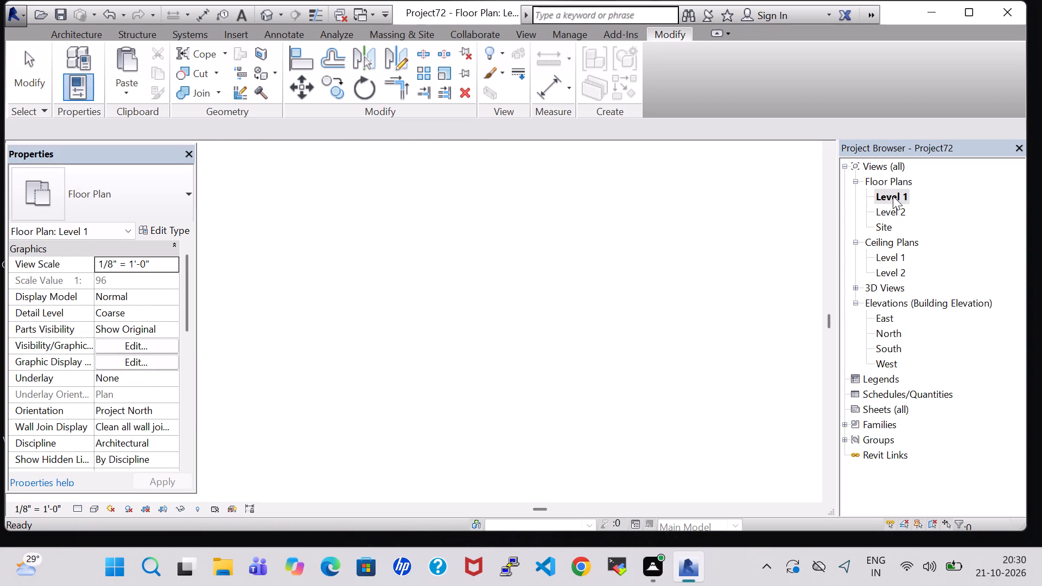
pyautogui.moveTo(774, 212); pyautogui.dragTo(746, 469, button='middle')
pyautogui.click(591, 252)
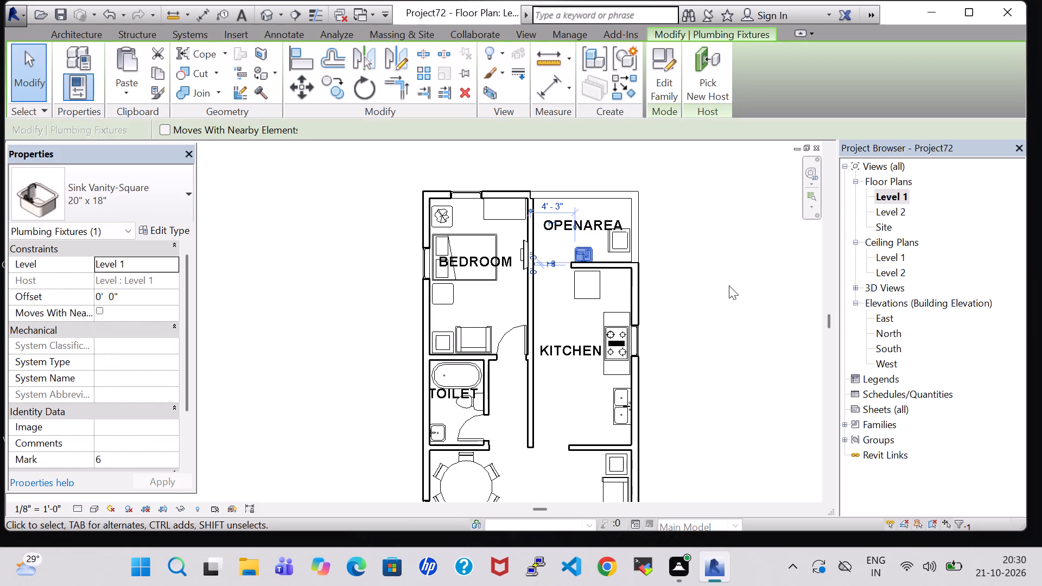
pyautogui.press('Escape')
pyautogui.doubleClick(899, 209)
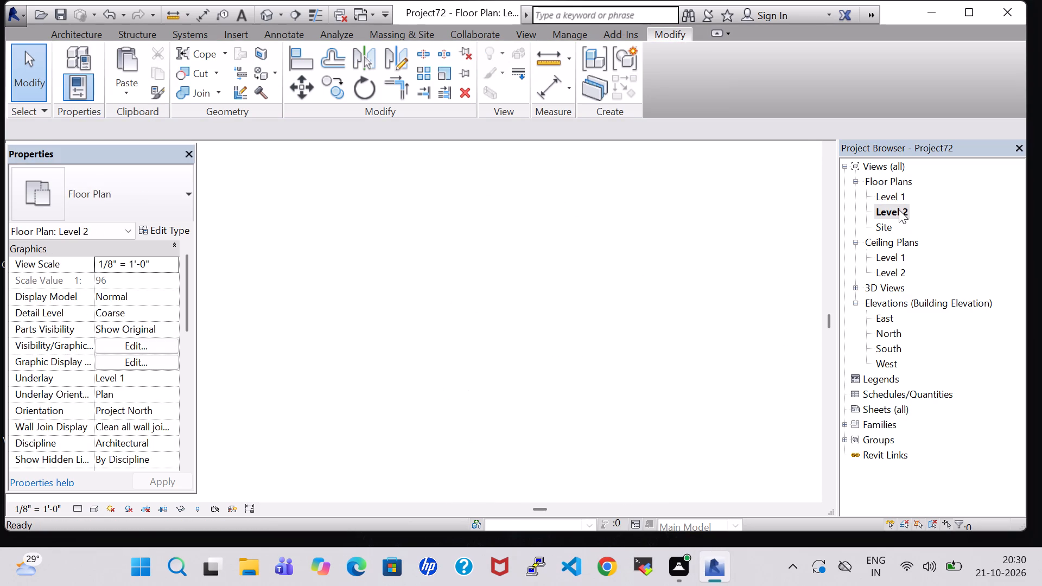
pyautogui.scroll(-2, 719, 254)
pyautogui.moveTo(755, 347); pyautogui.dragTo(735, 305, button='middle')
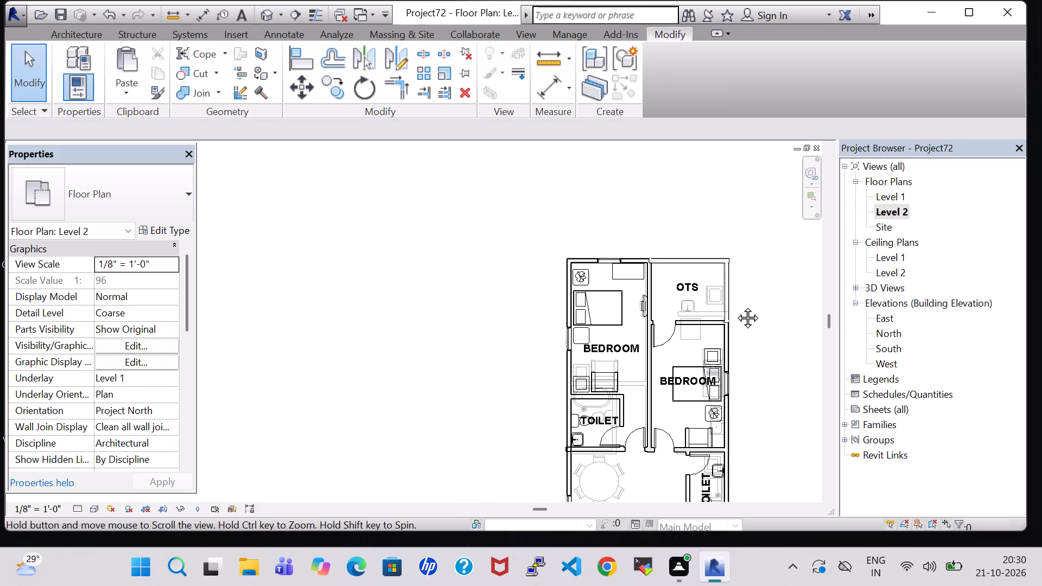
pyautogui.moveTo(735, 305); pyautogui.dragTo(722, 276, button='middle')
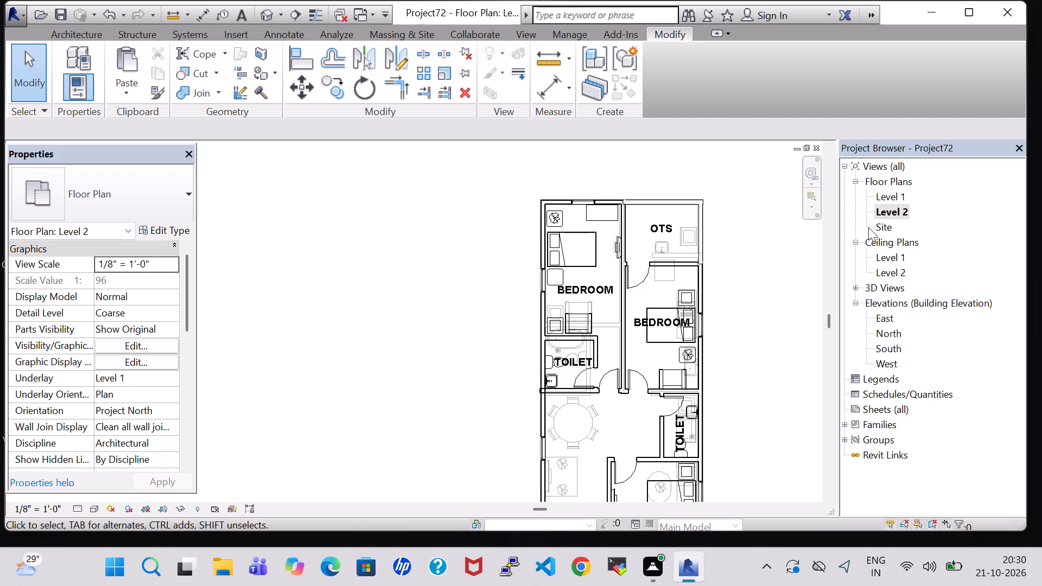
# Copy the square vanity sink and the washer from the Level 1 open area, and paste them aligned to Level 2.
pyautogui.doubleClick(892, 194)
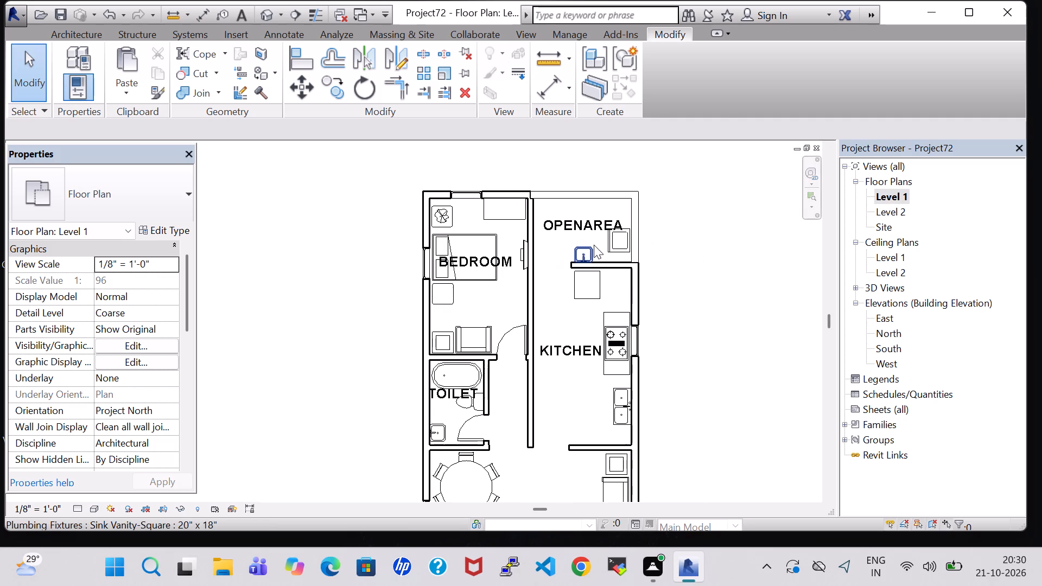
pyautogui.click(593, 245)
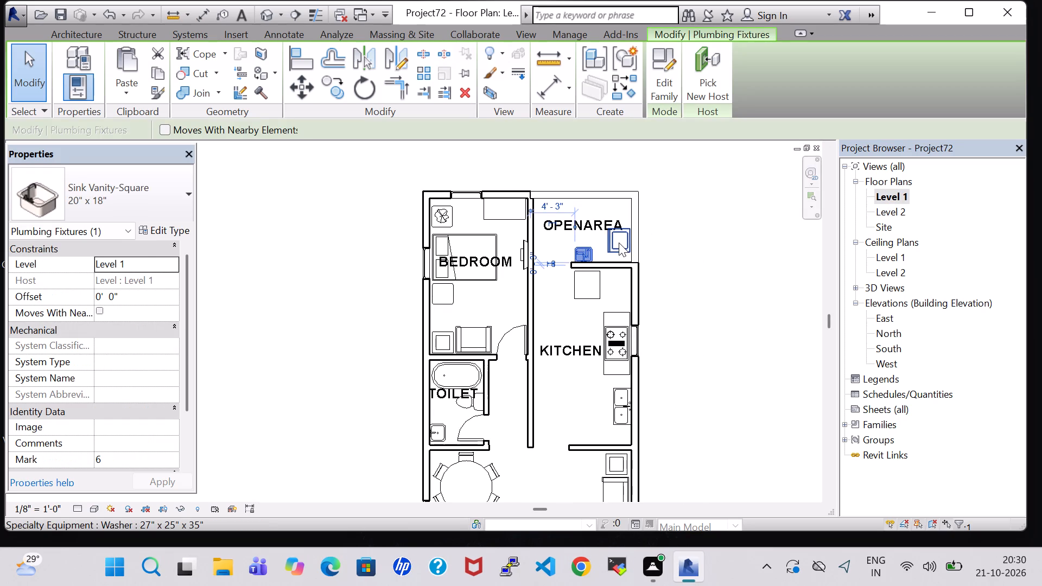
pyautogui.keyDown('ctrl'); pyautogui.click(619, 243); pyautogui.keyUp('ctrl')
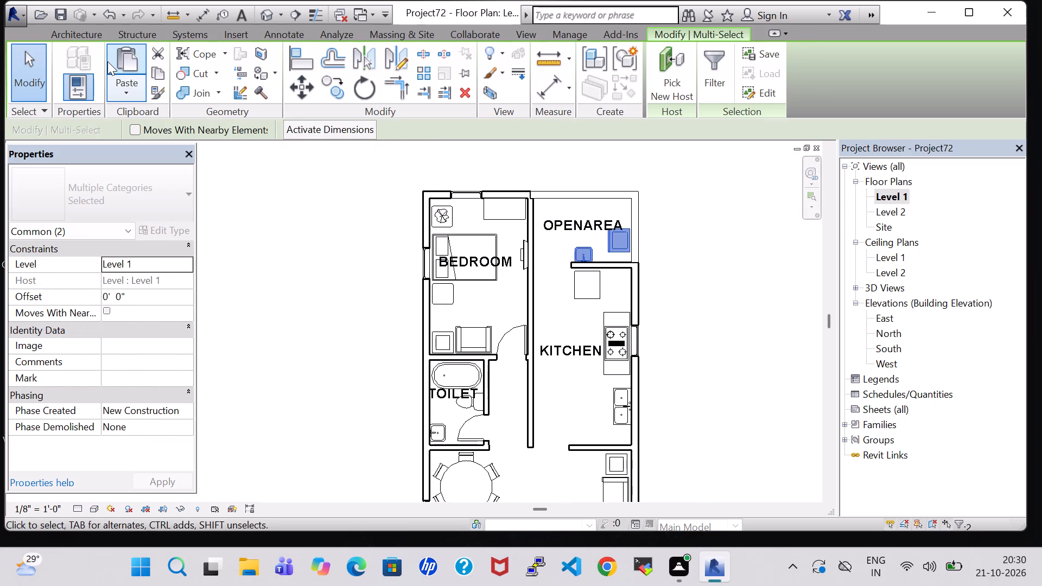
pyautogui.click(155, 67)
pyautogui.click(137, 85)
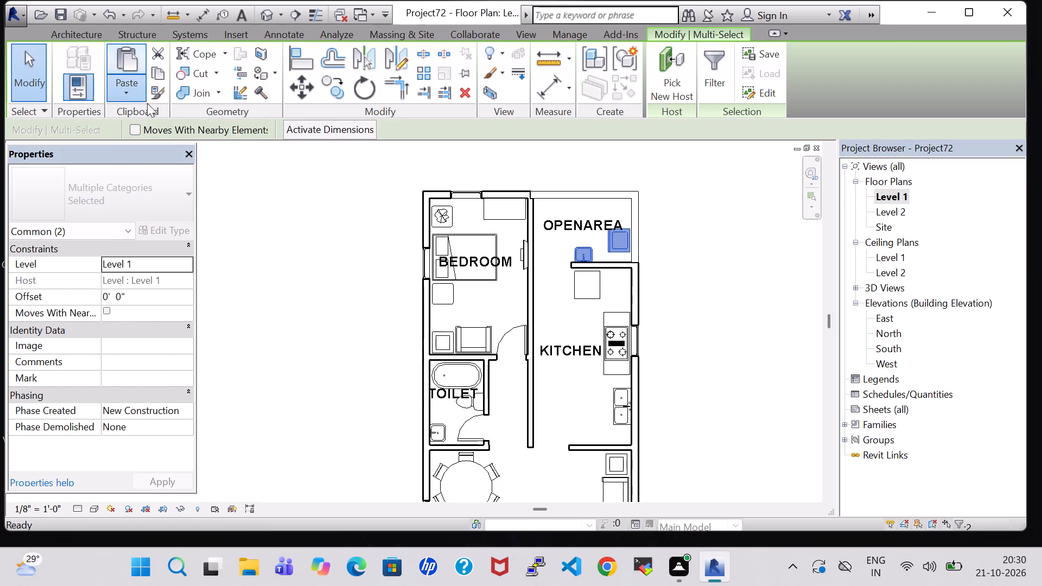
pyautogui.click(180, 154)
pyautogui.click(439, 177)
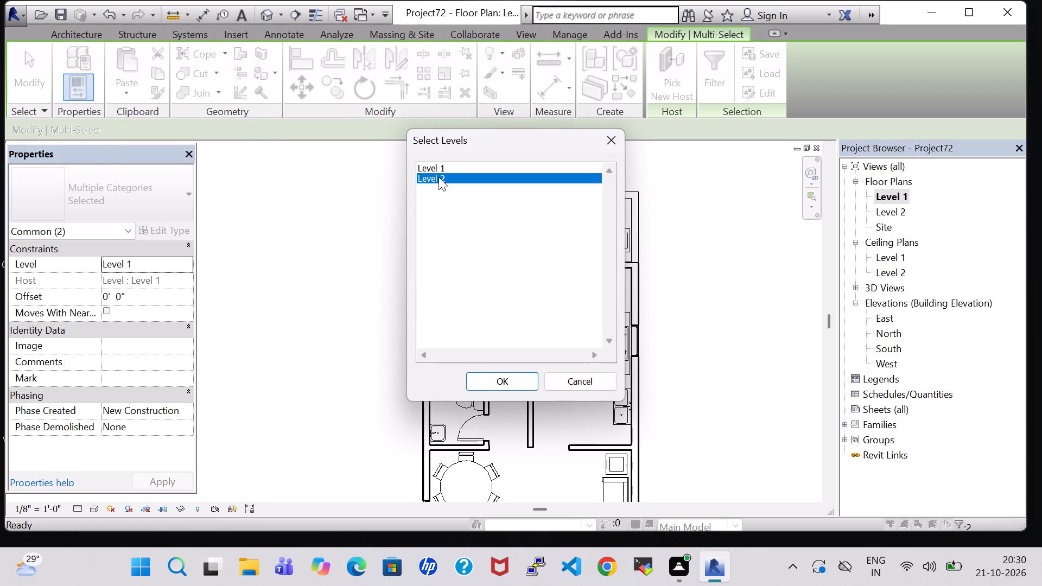
pyautogui.click(528, 379)
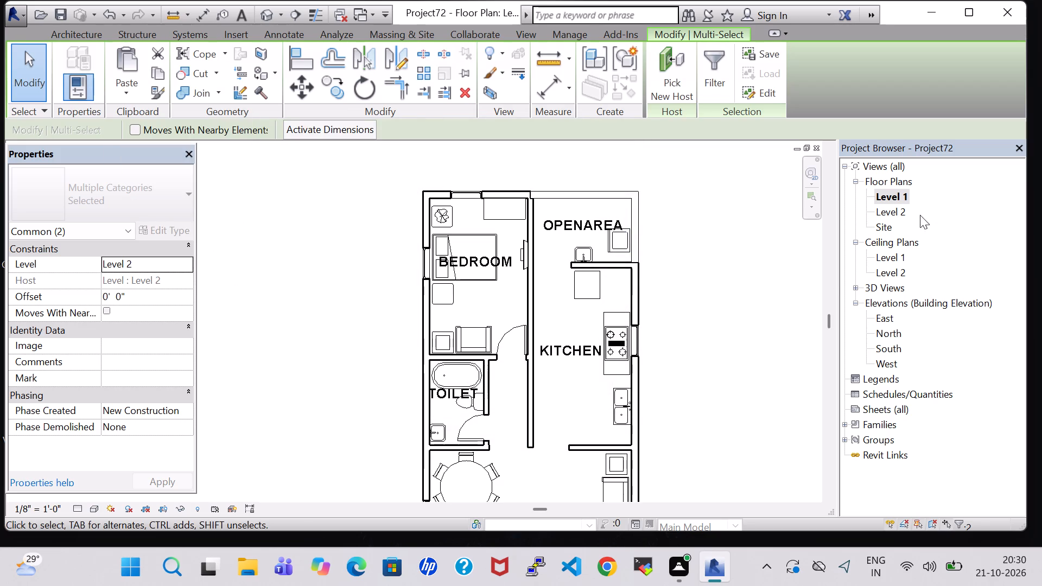
# On the Level 2 plan, nudge the OTS's vanity sink south against the OTS's south wall.
pyautogui.doubleClick(886, 210)
pyautogui.click(748, 270)
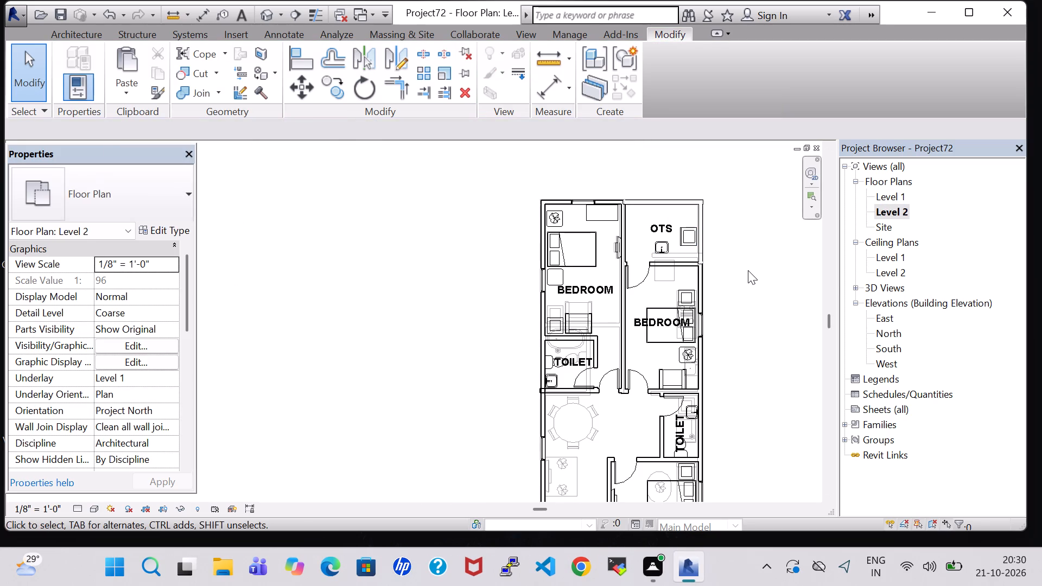
pyautogui.scroll(2, 748, 270)
pyautogui.click(638, 242)
pyautogui.press('Down')
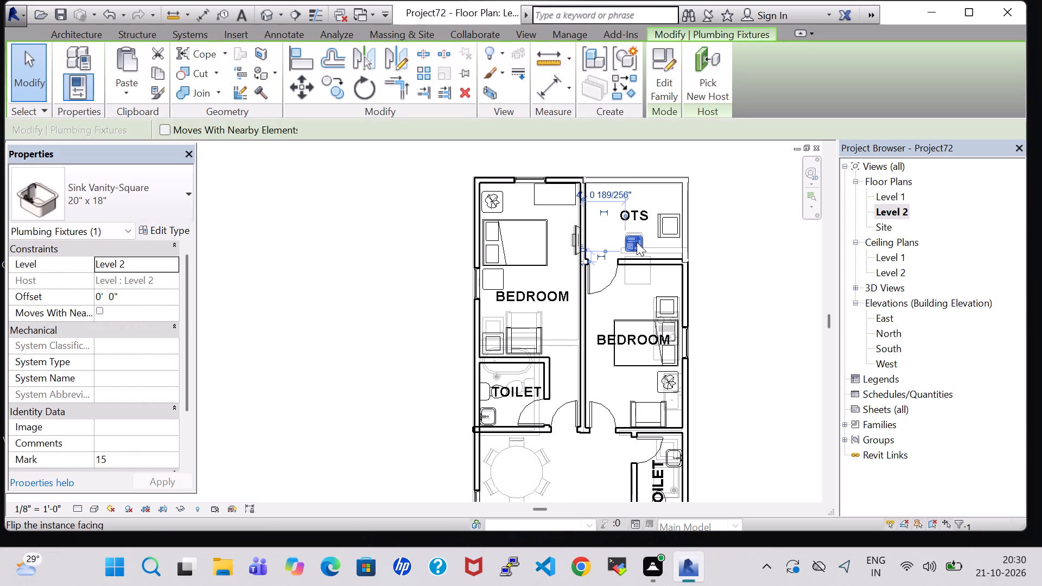
pyautogui.press('Down')
pyautogui.press('Down')
pyautogui.click(674, 231)
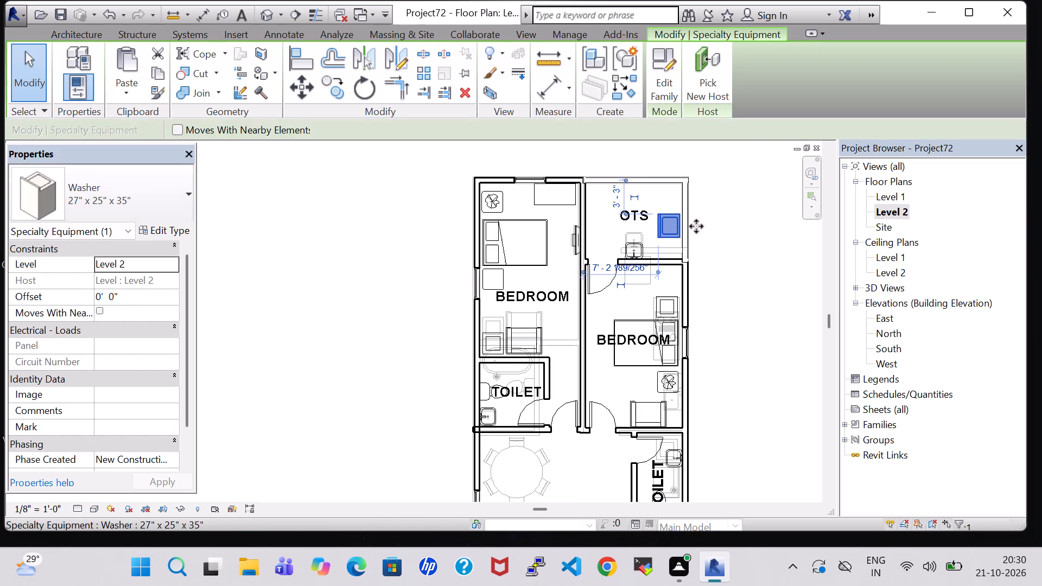
pyautogui.click(752, 209)
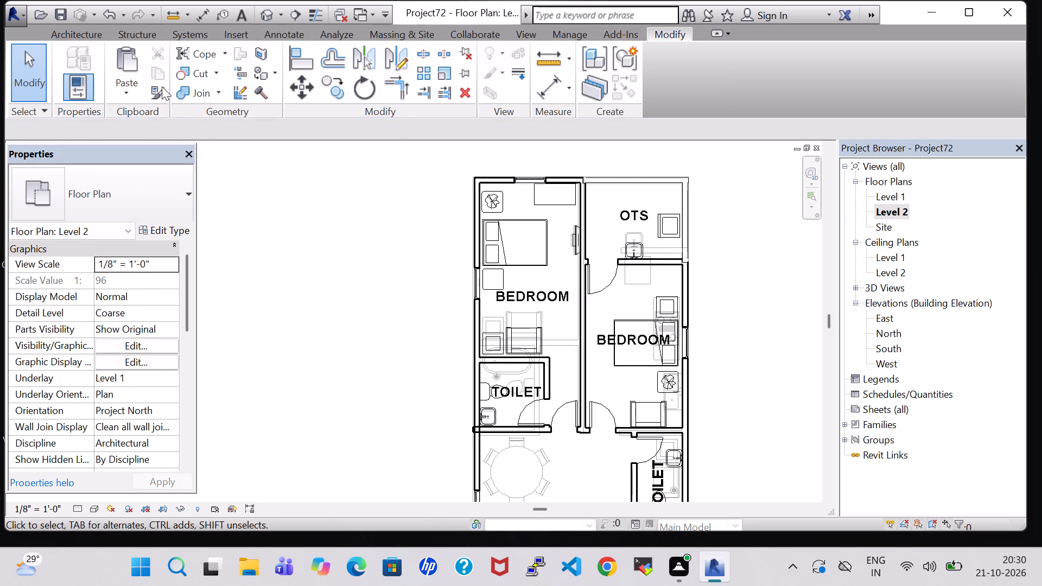
# Load the Floor Drain - Rectangular family from the Drains folder of the MEP plumbing fixtures library.
pyautogui.click(78, 32)
pyautogui.click(143, 68)
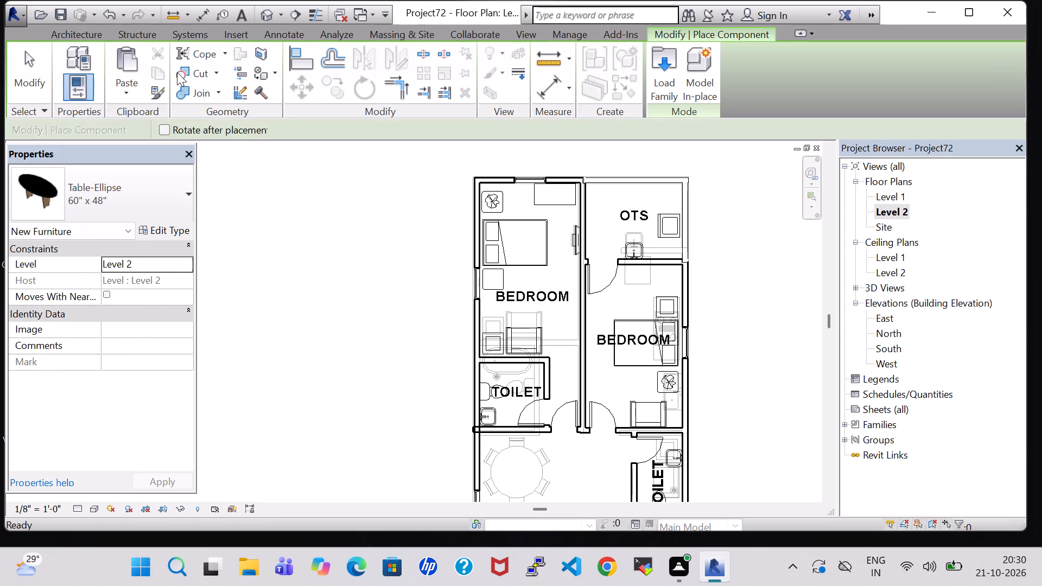
pyautogui.click(655, 73)
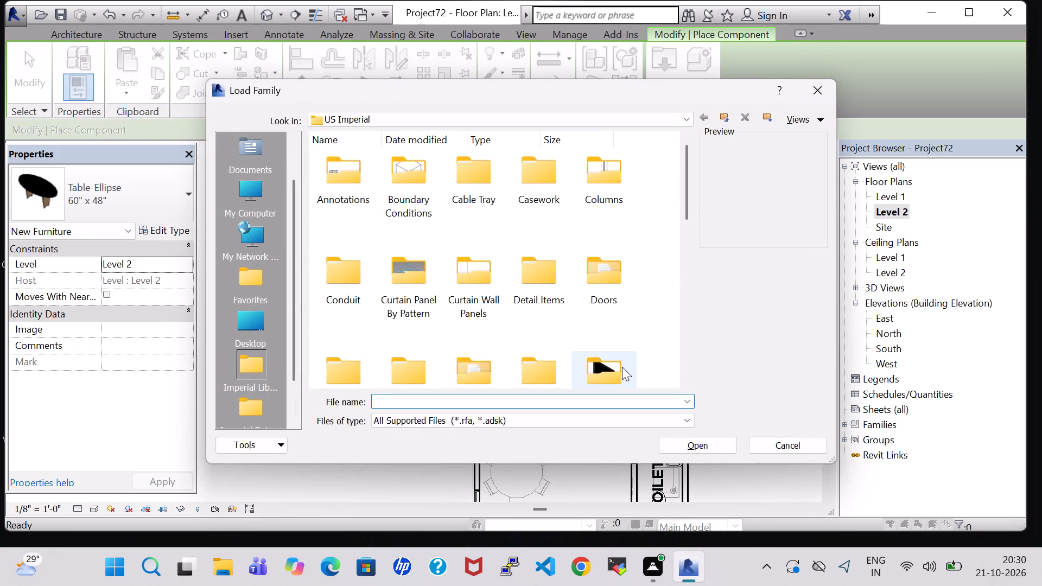
pyautogui.click(622, 367)
pyautogui.press('p')
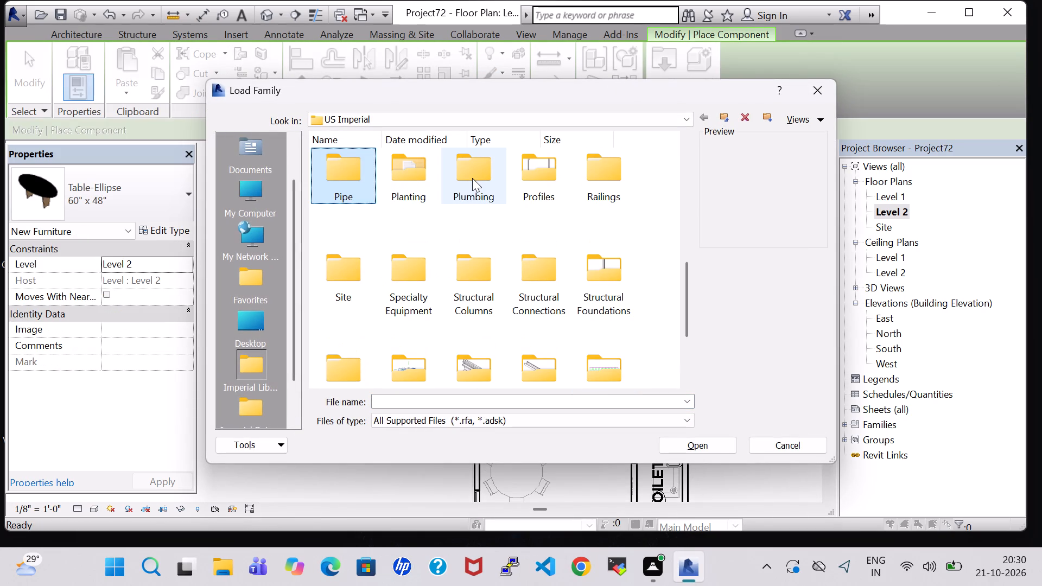
pyautogui.doubleClick(472, 178)
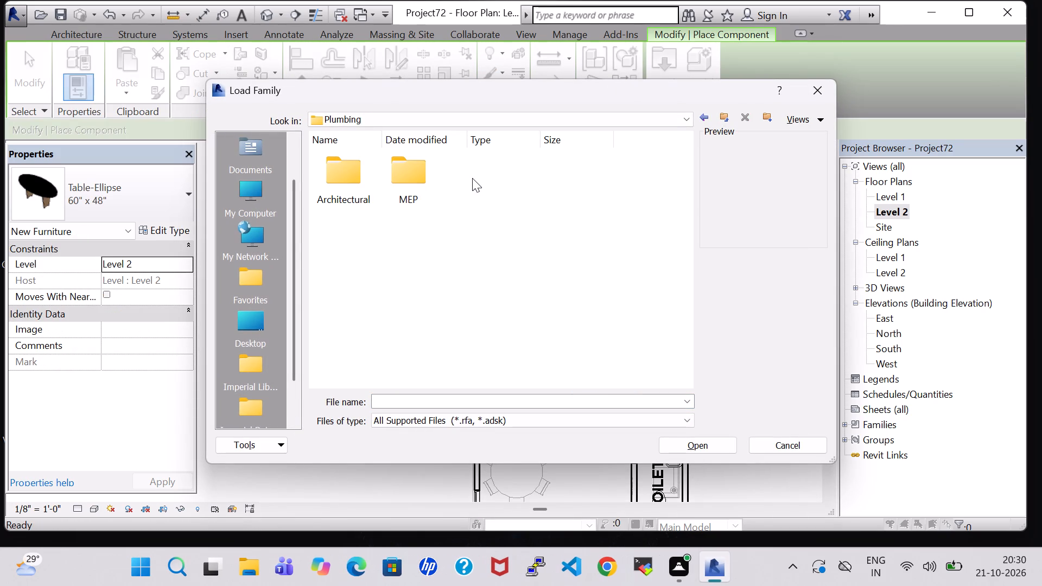
pyautogui.doubleClick(410, 181)
pyautogui.doubleClick(410, 181)
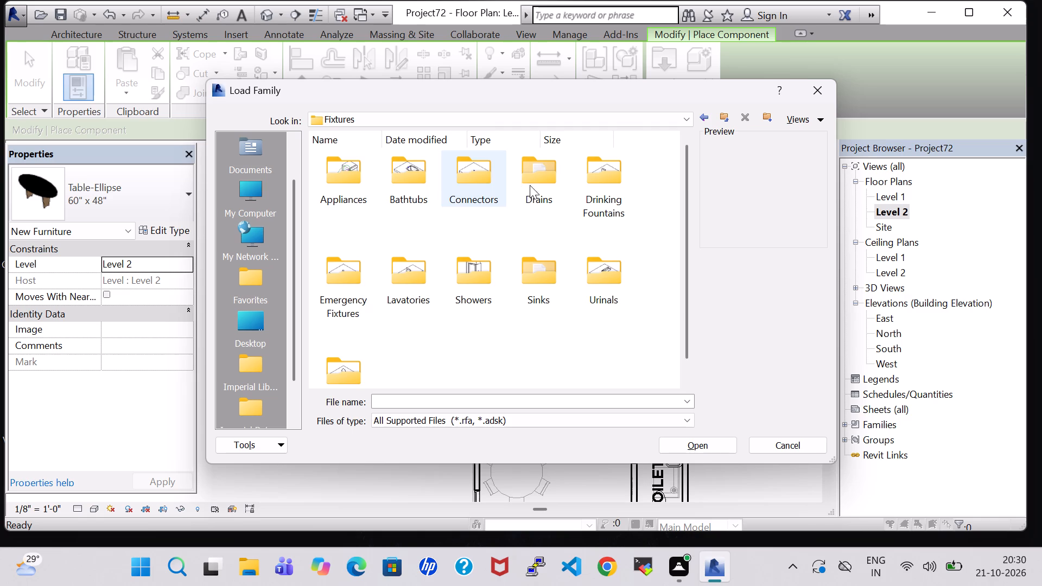
pyautogui.doubleClick(544, 188)
pyautogui.click(355, 179)
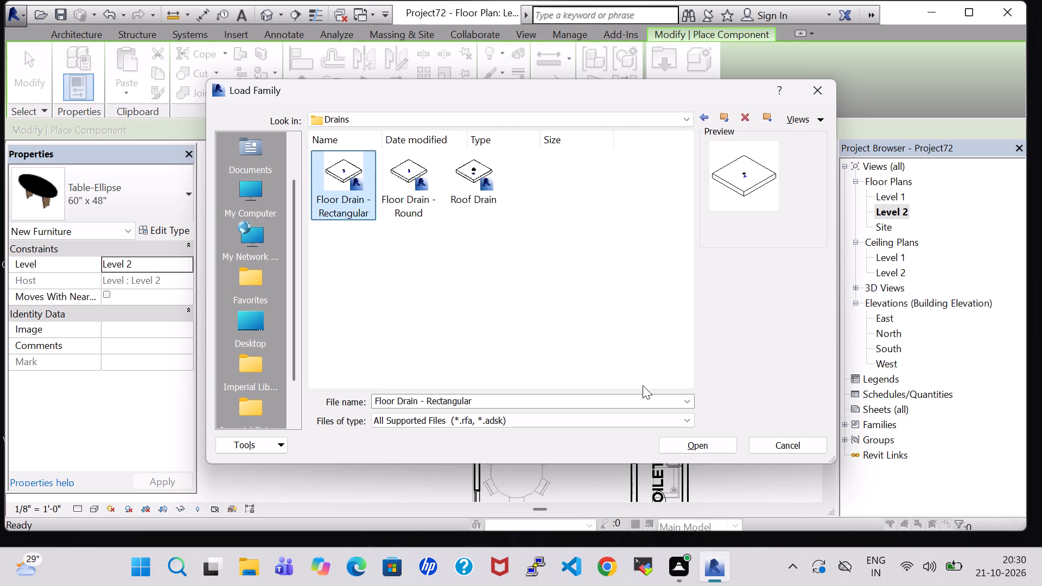
pyautogui.click(703, 445)
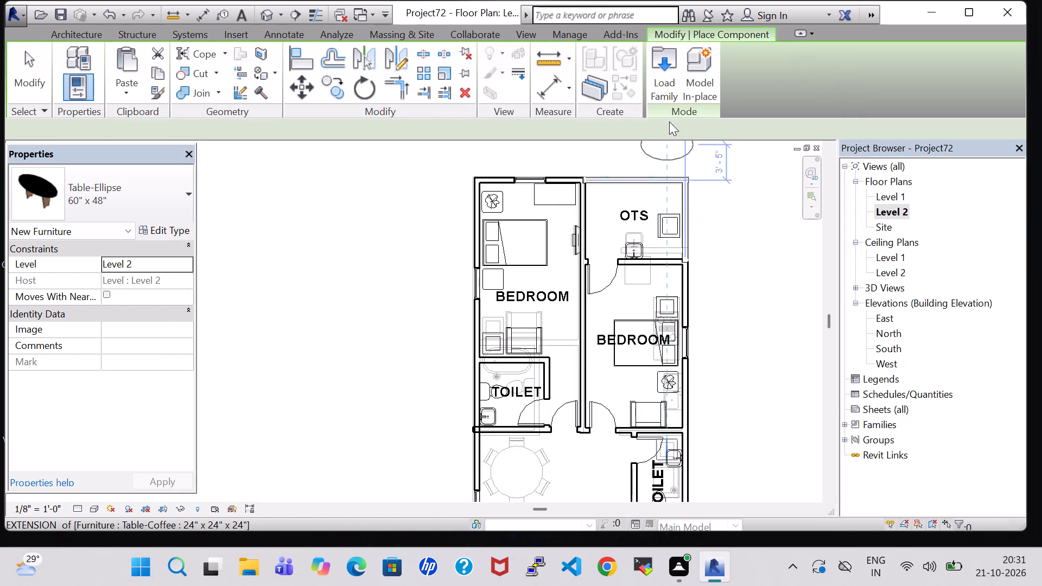
pyautogui.press('Escape')
pyautogui.press('Escape')
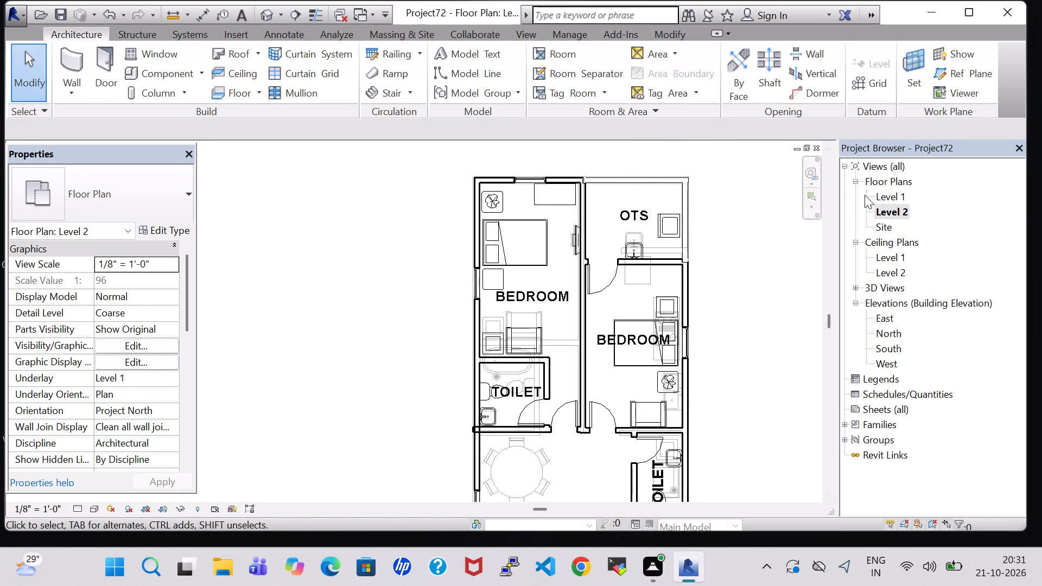
# Place tagged rooms on Level 2 in the central hall by the stair, the southern bedroom and the front terrace.
pyautogui.moveTo(702, 338); pyautogui.dragTo(701, 323, button='middle')
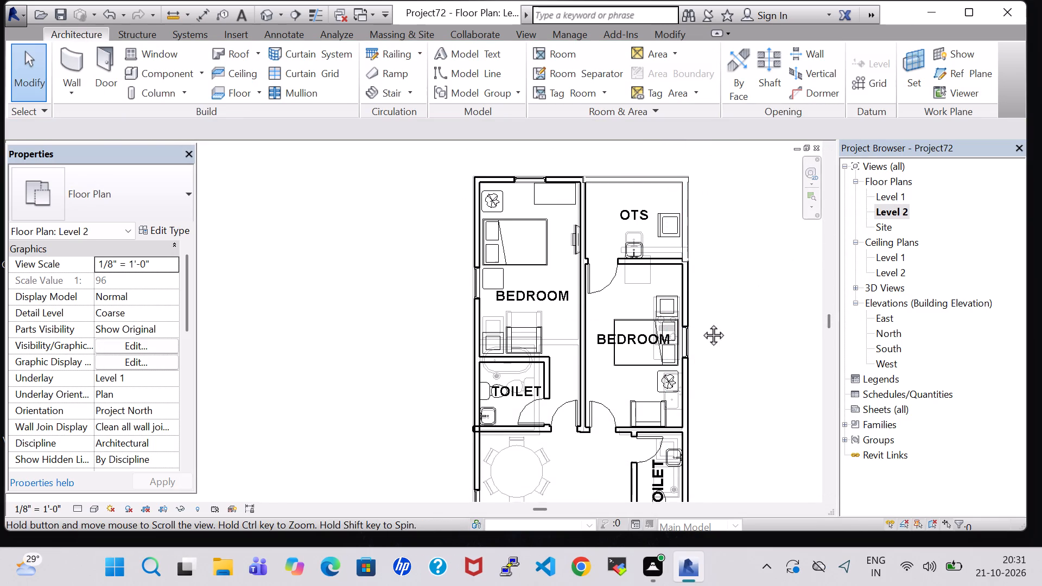
pyautogui.moveTo(701, 323); pyautogui.dragTo(701, 294, button='middle')
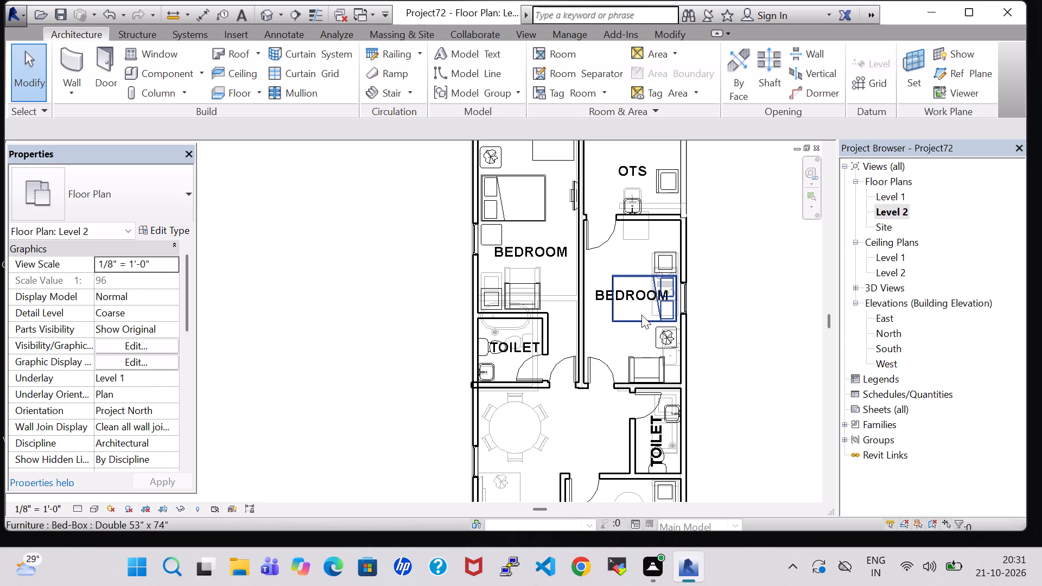
pyautogui.scroll(-1, 709, 301)
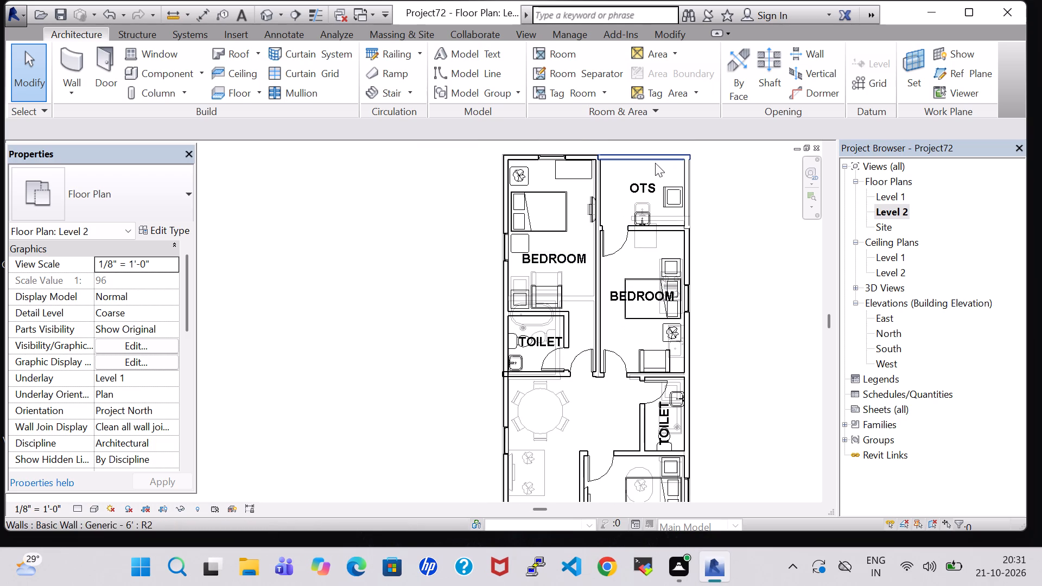
pyautogui.moveTo(719, 372); pyautogui.dragTo(730, 323, button='middle')
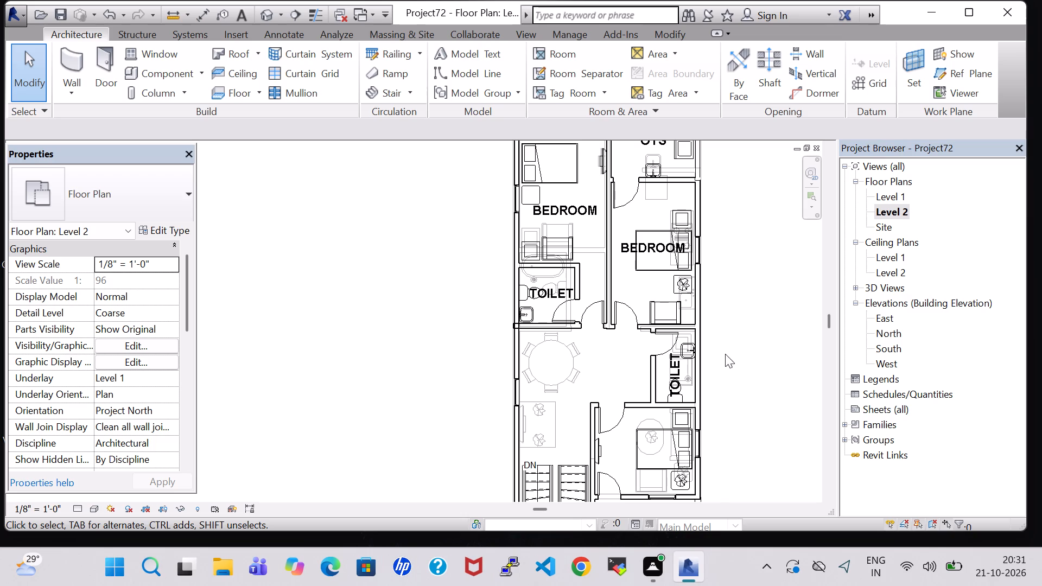
pyautogui.click(567, 49)
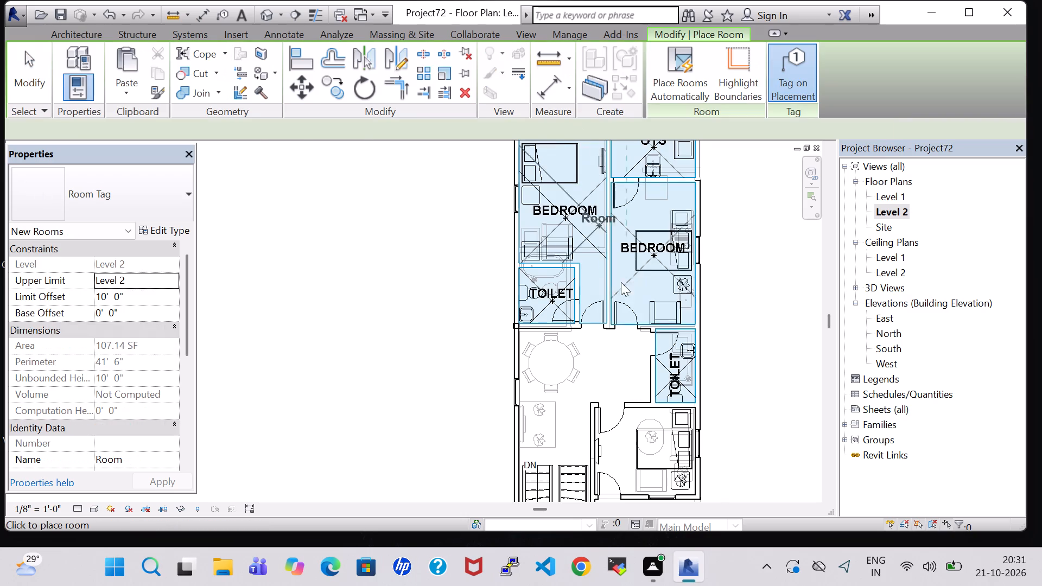
pyautogui.click(577, 373)
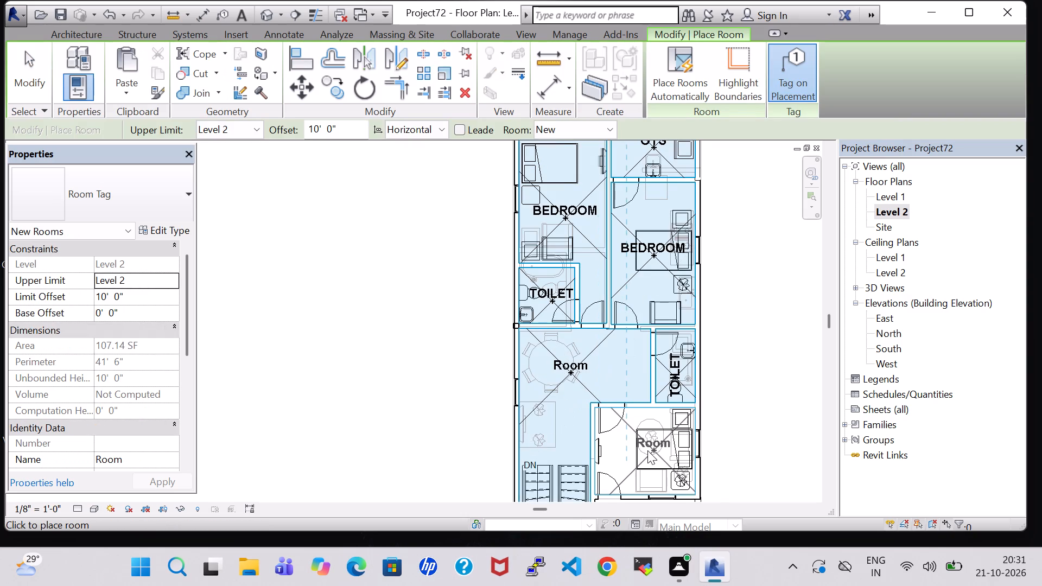
pyautogui.click(647, 450)
pyautogui.moveTo(777, 437); pyautogui.dragTo(765, 270, button='middle')
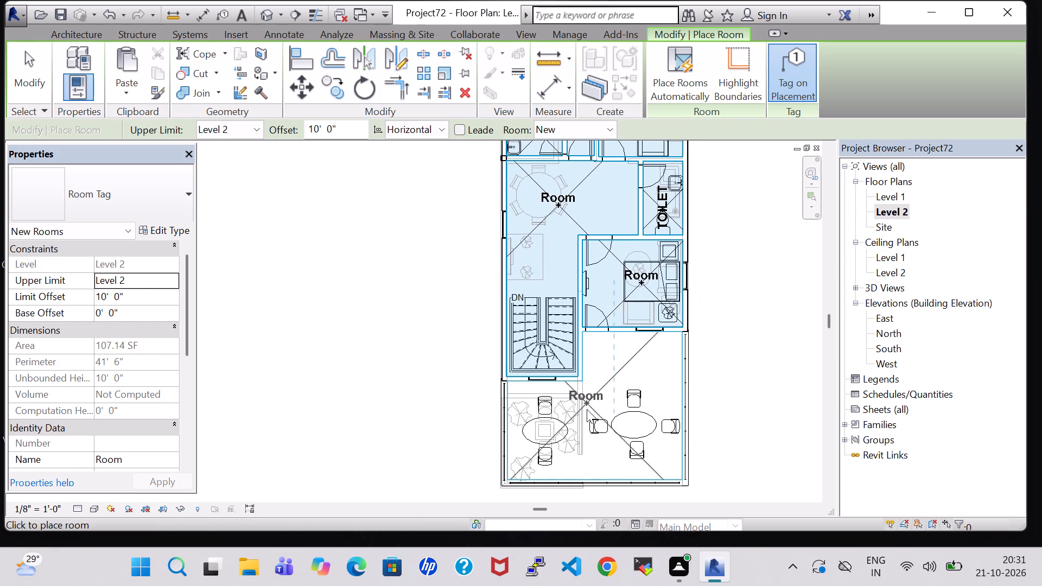
pyautogui.click(594, 413)
pyautogui.press('Escape')
pyautogui.press('Escape')
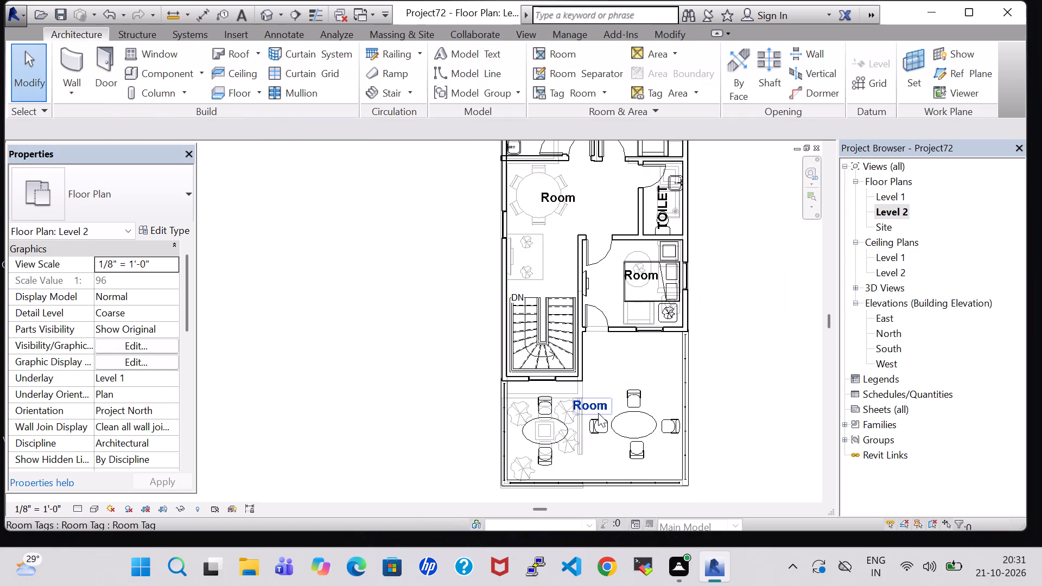
# Rename the front terrace's room tag as LAWN/BALCONY.
pyautogui.doubleClick(599, 402)
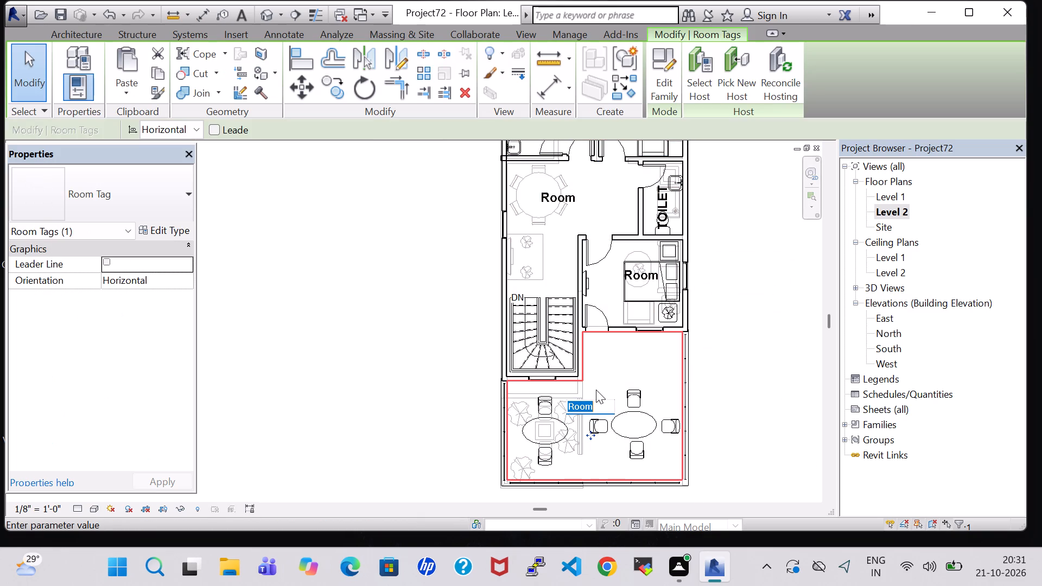
pyautogui.press('BackSpace')
pyautogui.write('LAWN')
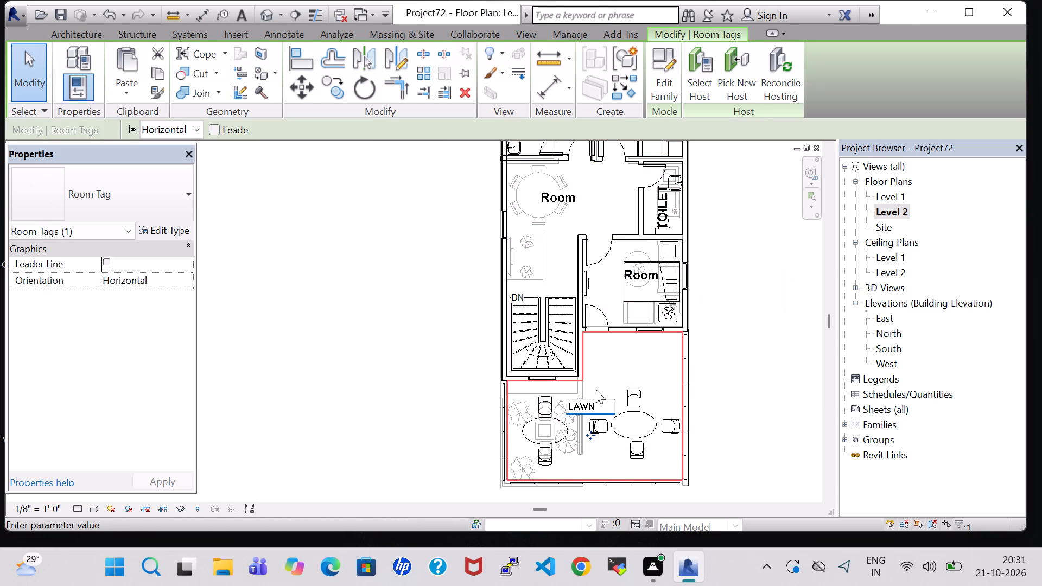
pyautogui.write('/BALCONY')
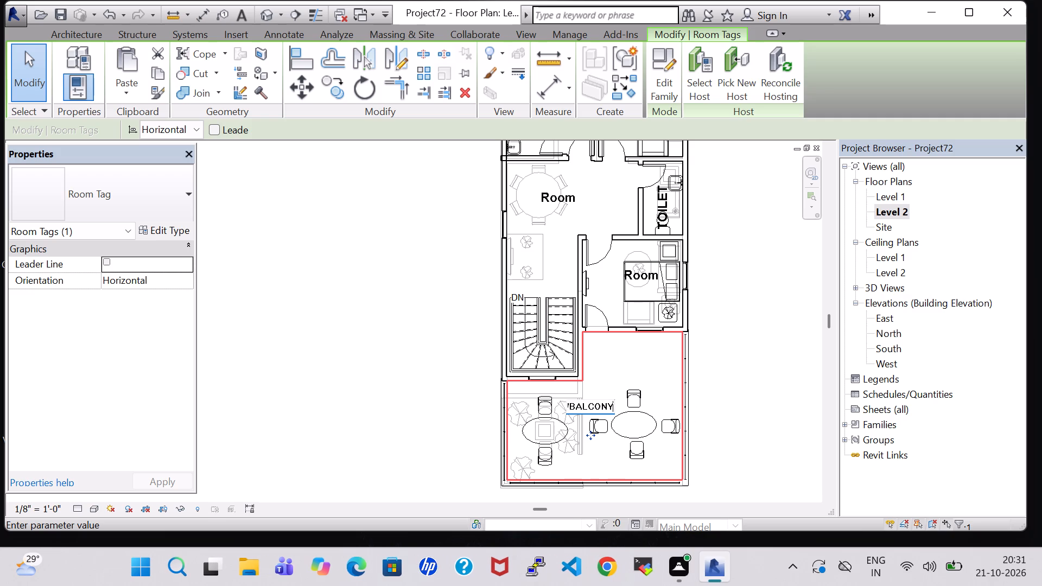
pyautogui.press('Return')
pyautogui.click(772, 397)
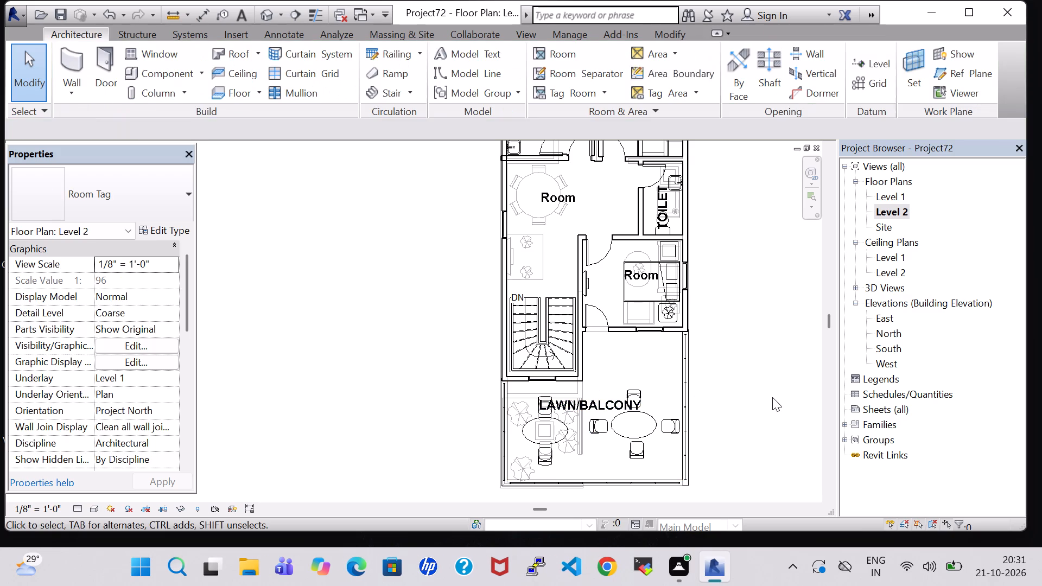
# Rename the room tag of the bedroom beside the stair as BEDROOM.
pyautogui.doubleClick(650, 277)
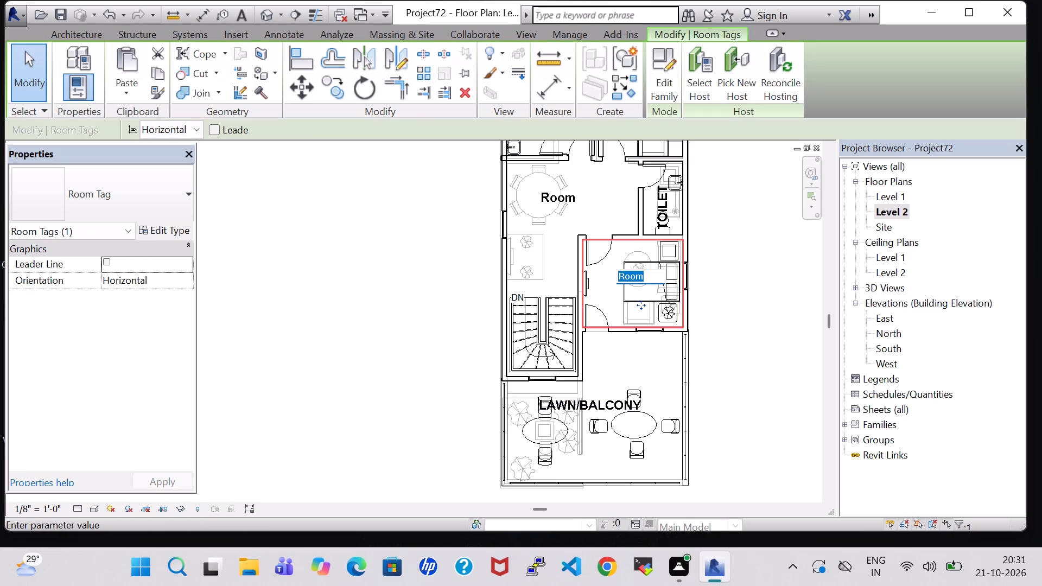
pyautogui.press('BackSpace')
pyautogui.write('BEDROOM')
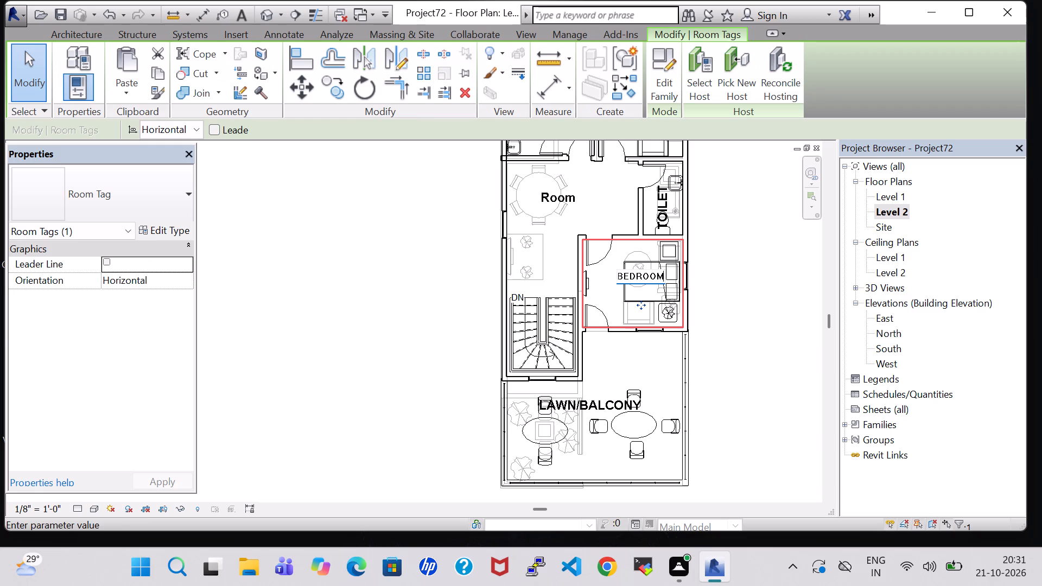
pyautogui.press('Return')
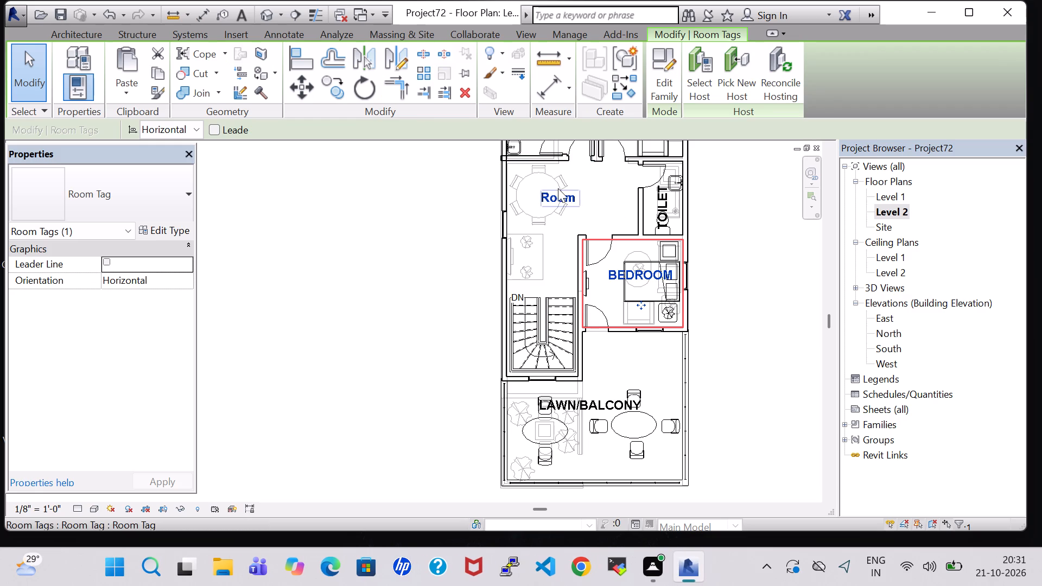
# Rename the room tag of the central hall as LOBBY.
pyautogui.doubleClick(561, 189)
pyautogui.press('BackSpace')
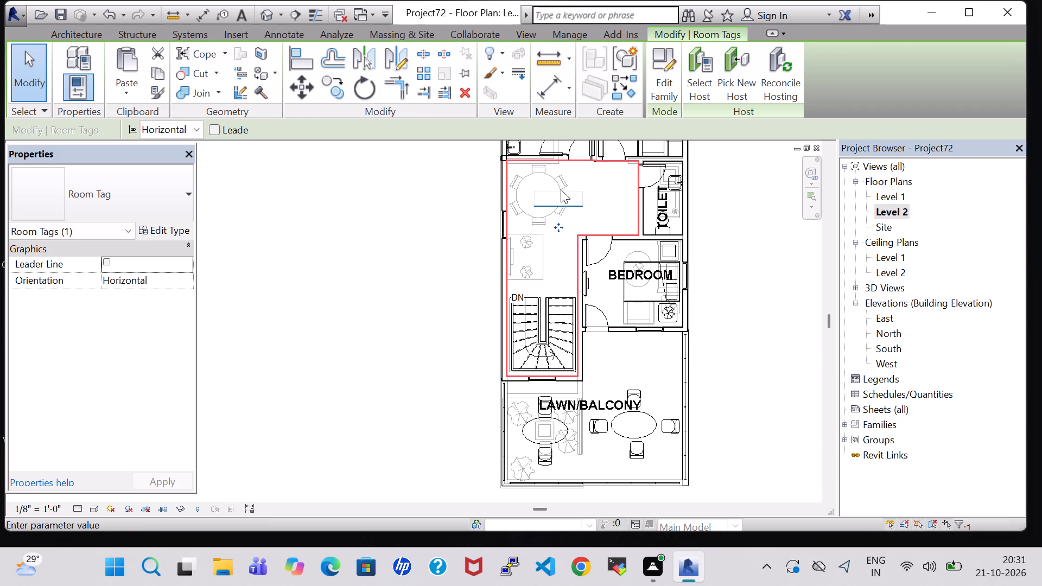
pyautogui.write('LOBBY')
pyautogui.press('Return')
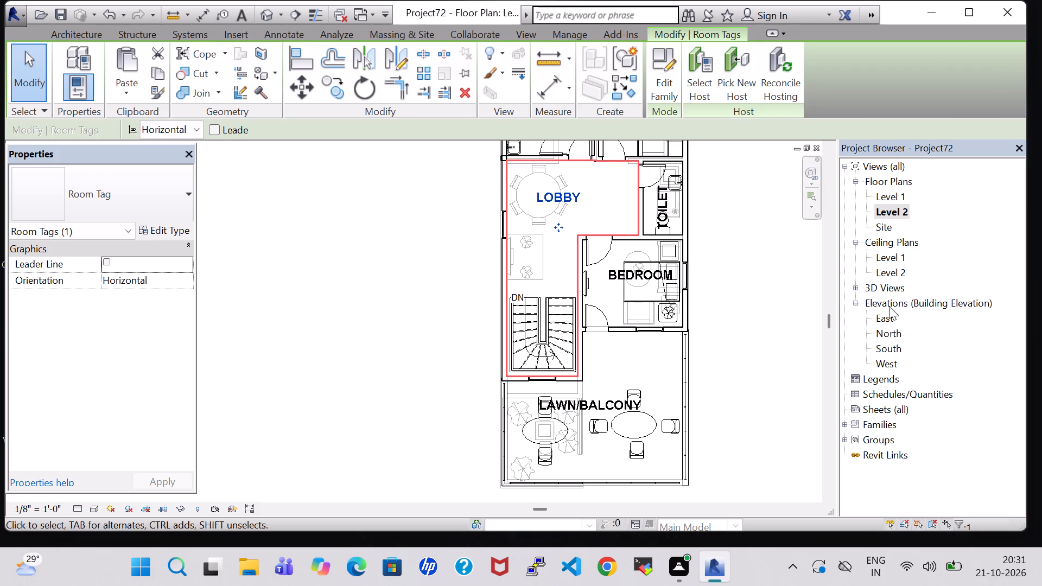
pyautogui.click(764, 290)
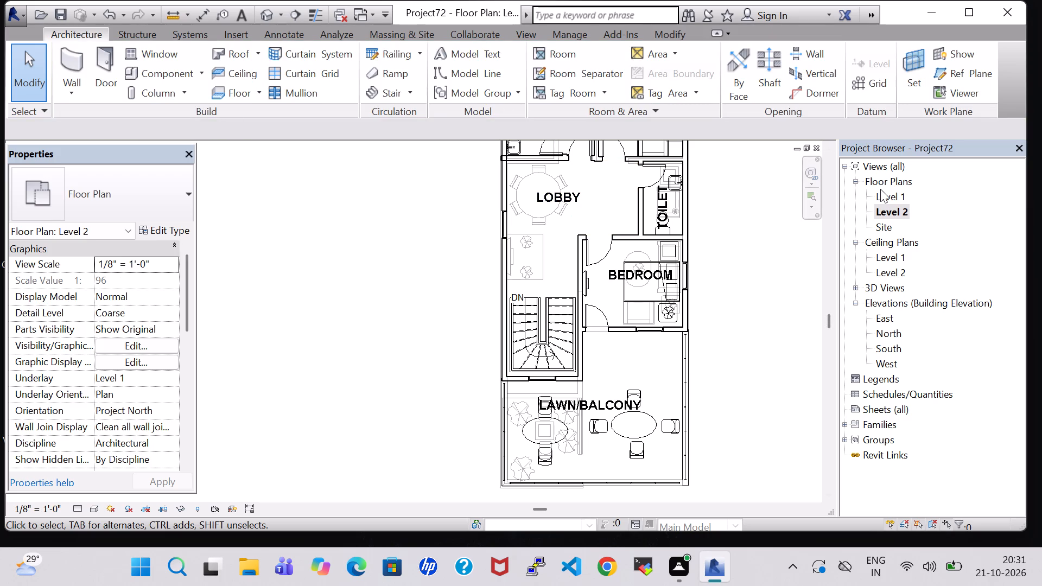
# Copy the Level 1 living hall's wall-side TV, two agave plants and the rectangular unit under them, and paste them aligned to Level 2.
pyautogui.doubleClick(881, 196)
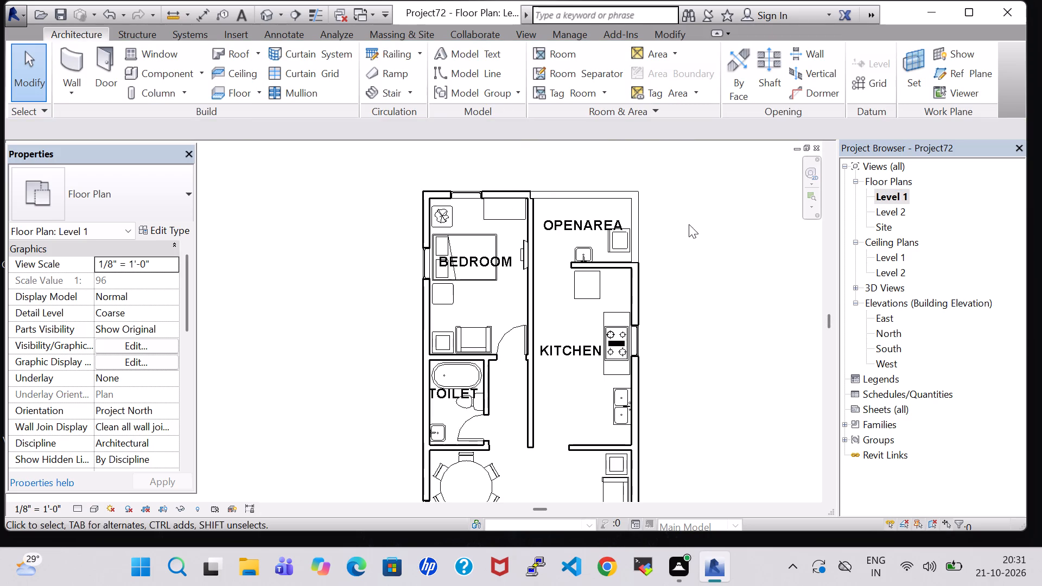
pyautogui.moveTo(503, 404); pyautogui.dragTo(513, 215, button='middle')
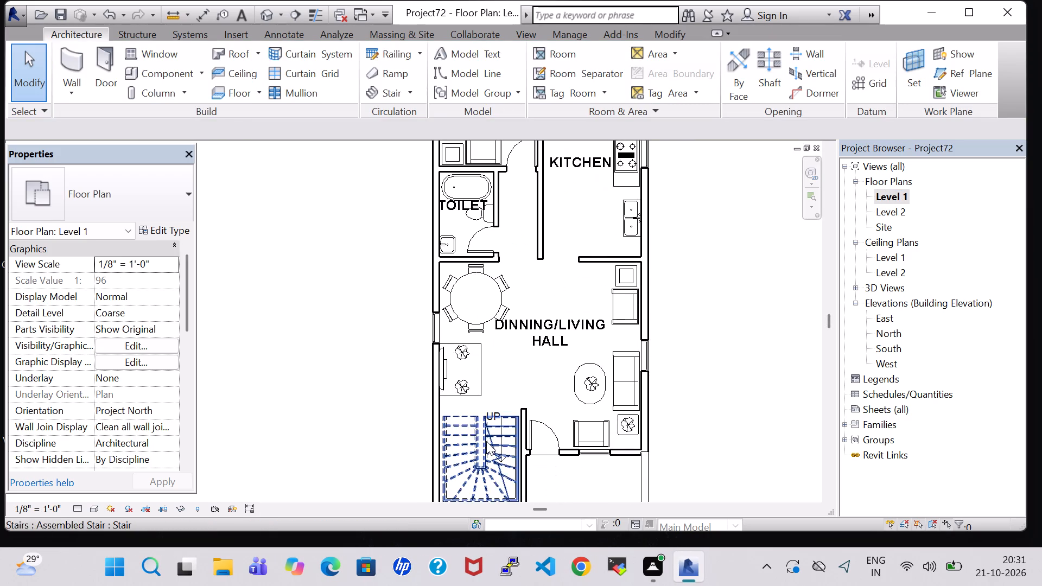
pyautogui.keyDown('ctrl'); pyautogui.click(444, 374); pyautogui.keyUp('ctrl')
pyautogui.keyDown('ctrl'); pyautogui.click(468, 383); pyautogui.keyUp('ctrl')
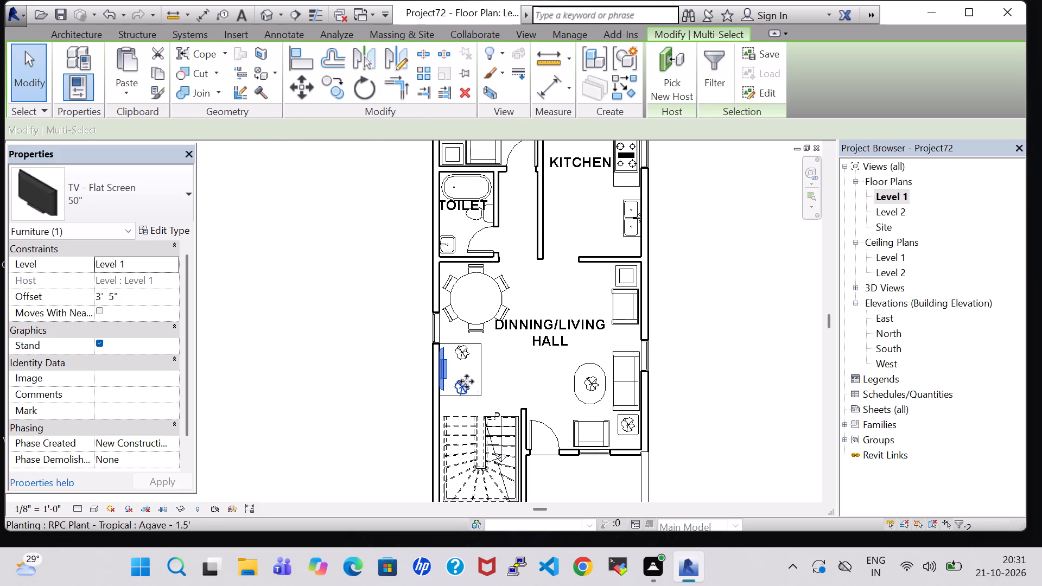
pyautogui.keyDown('ctrl'); pyautogui.click(463, 356); pyautogui.keyUp('ctrl')
pyautogui.keyDown('ctrl'); pyautogui.click(482, 366); pyautogui.keyUp('ctrl')
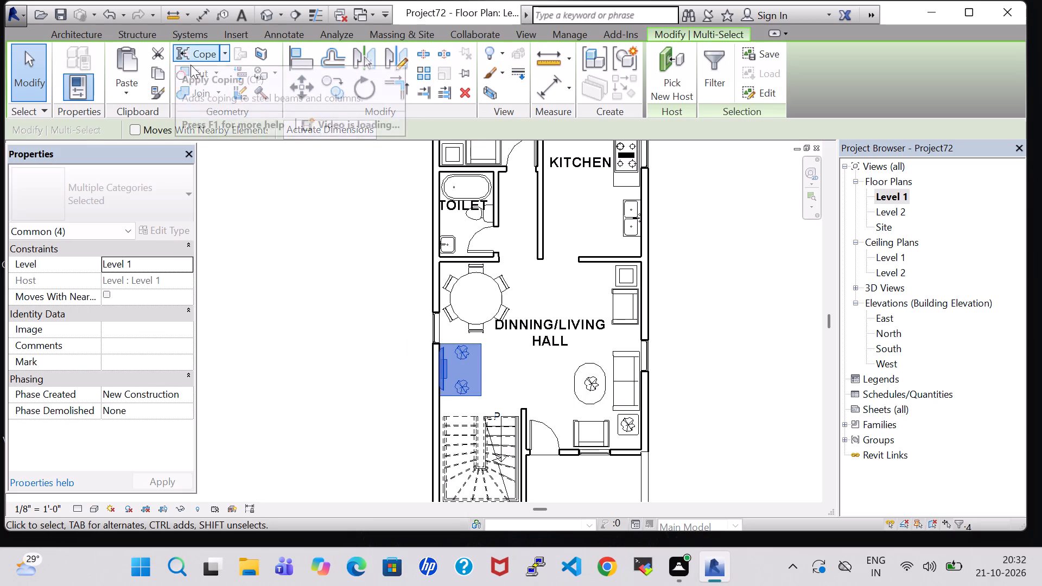
pyautogui.click(160, 71)
pyautogui.click(126, 86)
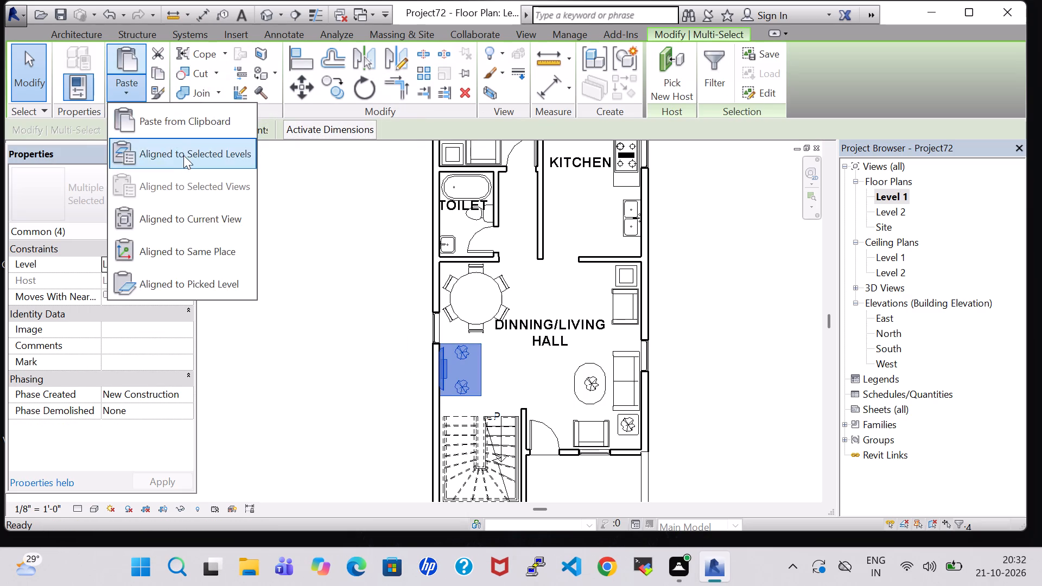
pyautogui.click(183, 155)
pyautogui.click(473, 186)
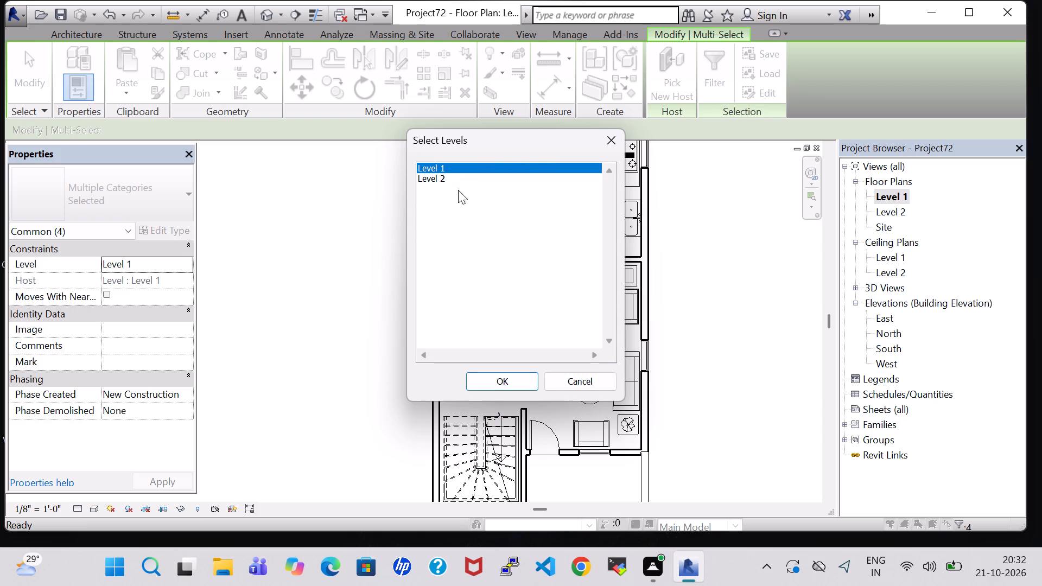
pyautogui.click(452, 183)
pyautogui.click(435, 175)
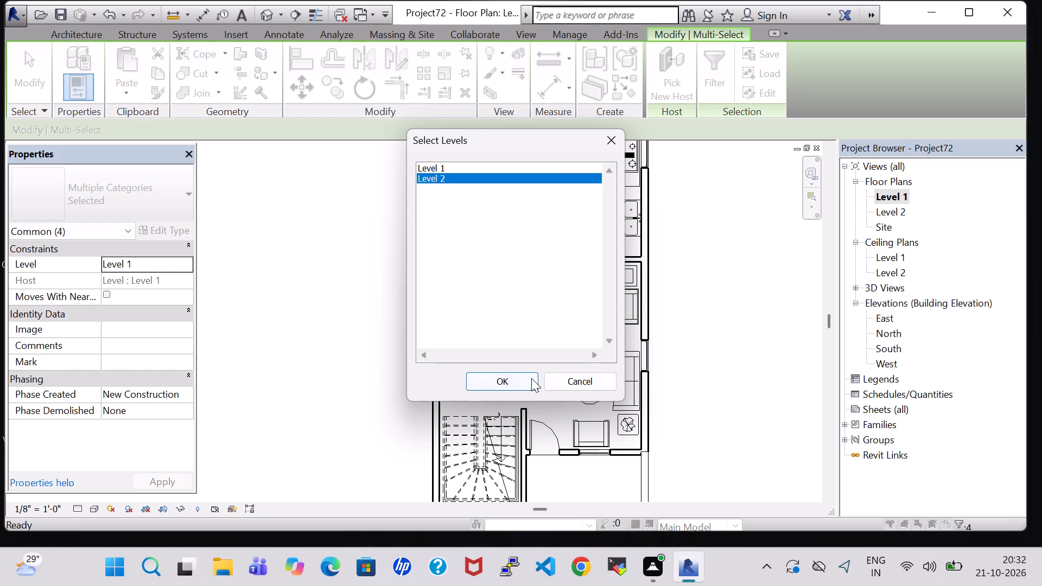
pyautogui.click(531, 378)
pyautogui.doubleClick(892, 208)
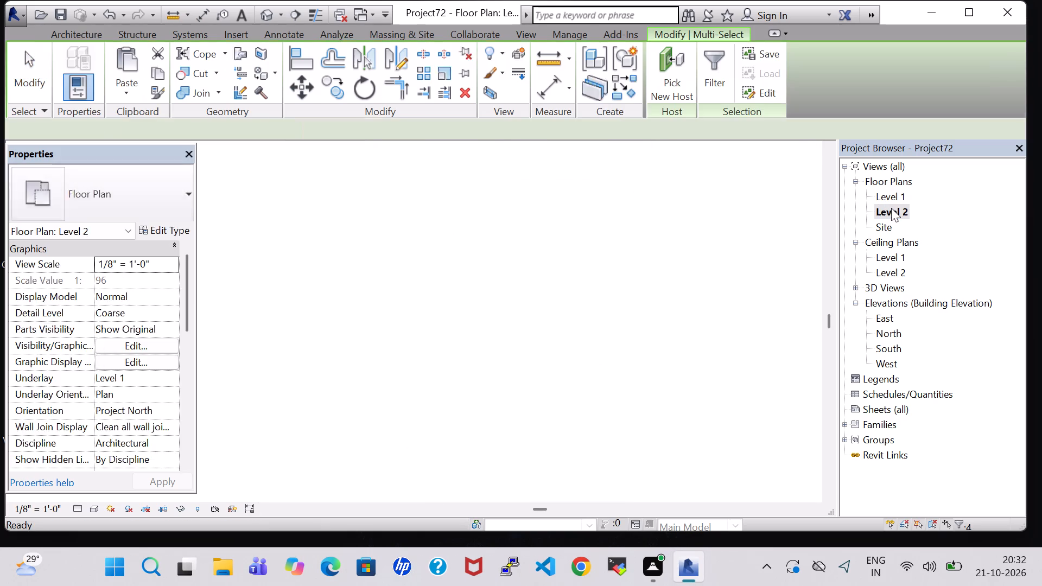
pyautogui.click(719, 315)
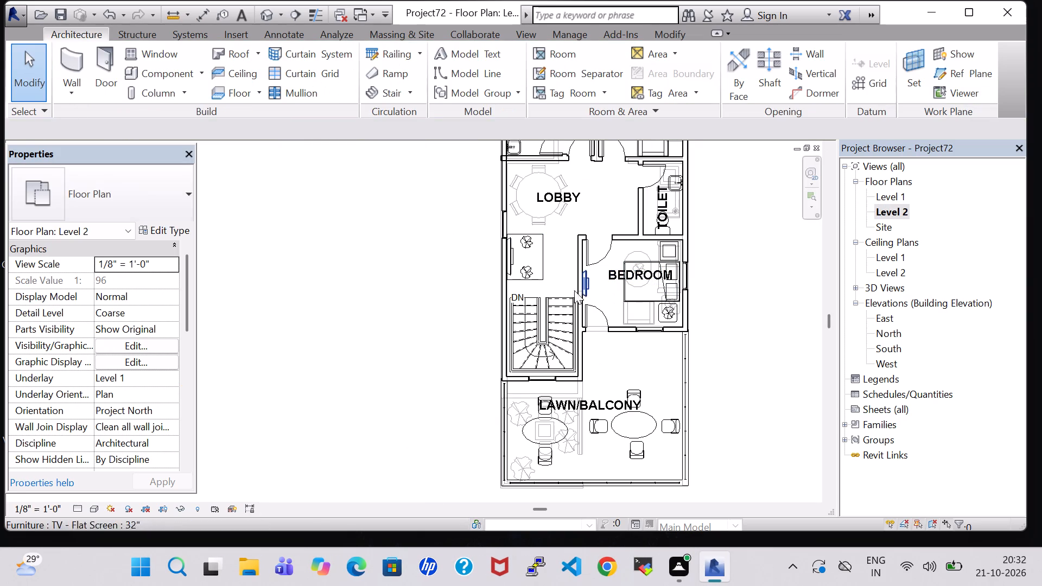
# Move the copied 50" flat-screen TV north along the lobby's outer wall, away from the stair.
pyautogui.click(512, 262)
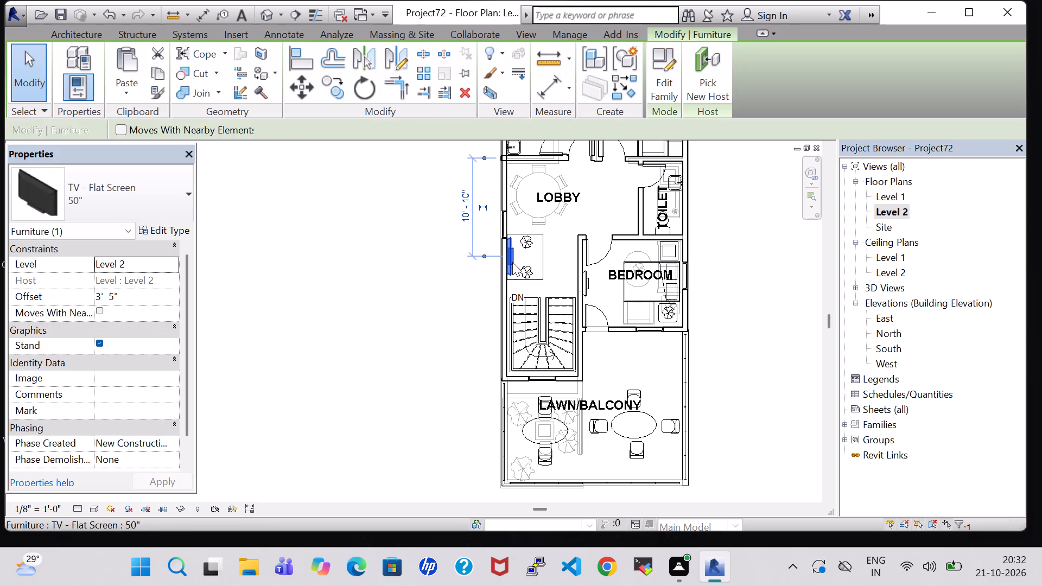
pyautogui.press('Up')
pyautogui.press('Up')
pyautogui.press('Up')
pyautogui.press('Up')
pyautogui.press('Up')
pyautogui.press('Up')
pyautogui.press('Up')
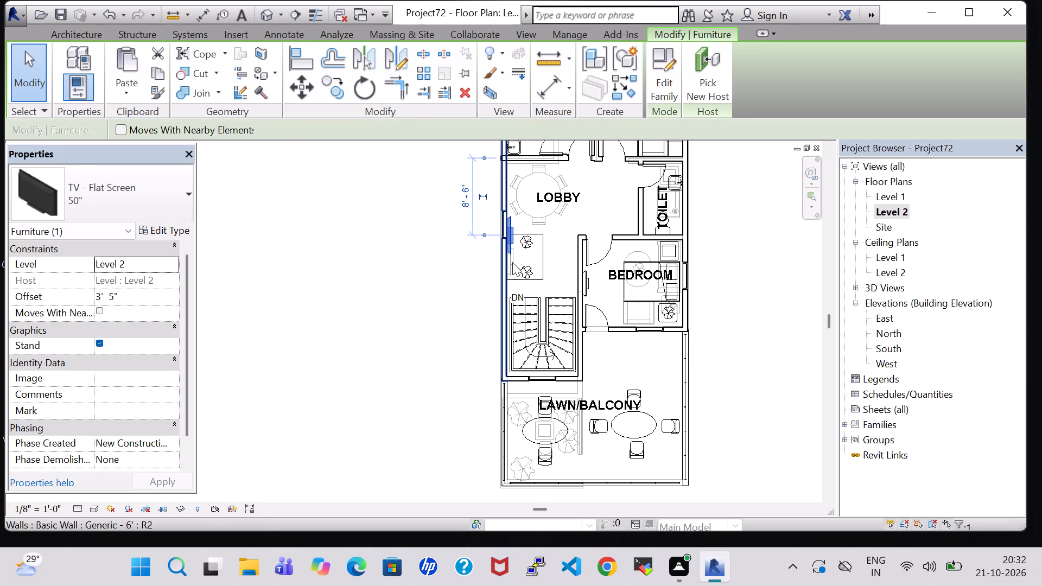
pyautogui.press('Up')
pyautogui.press('Up')
pyautogui.press('Up')
pyautogui.press('Up')
pyautogui.press('Up')
pyautogui.press('Up')
pyautogui.press('Up')
pyautogui.press('Up')
pyautogui.press('Up')
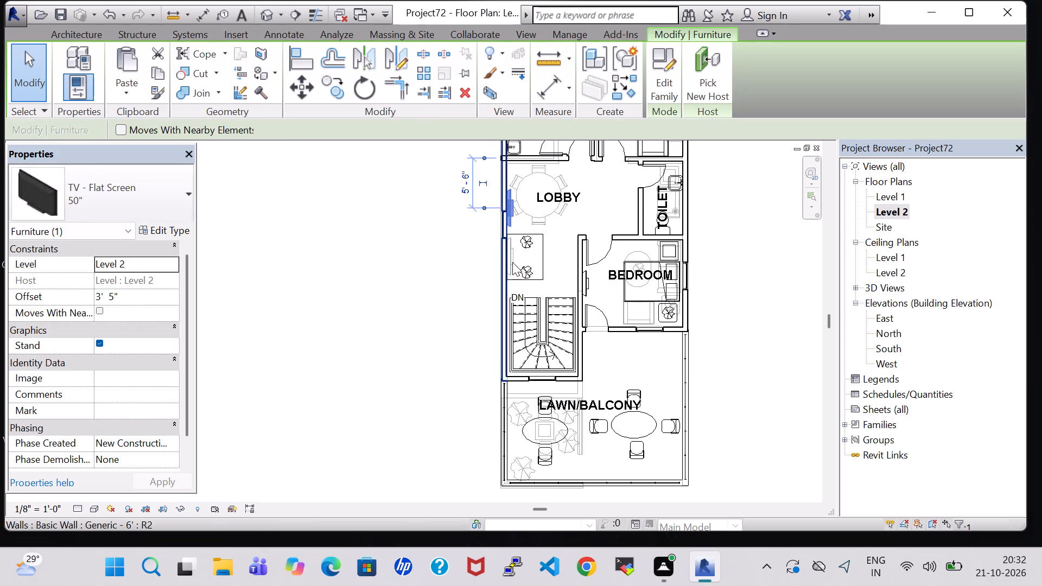
pyautogui.press('Up')
# Move the lobby's northern agave plant north until it sits near the upper end of the relocated TV.
pyautogui.click(519, 232)
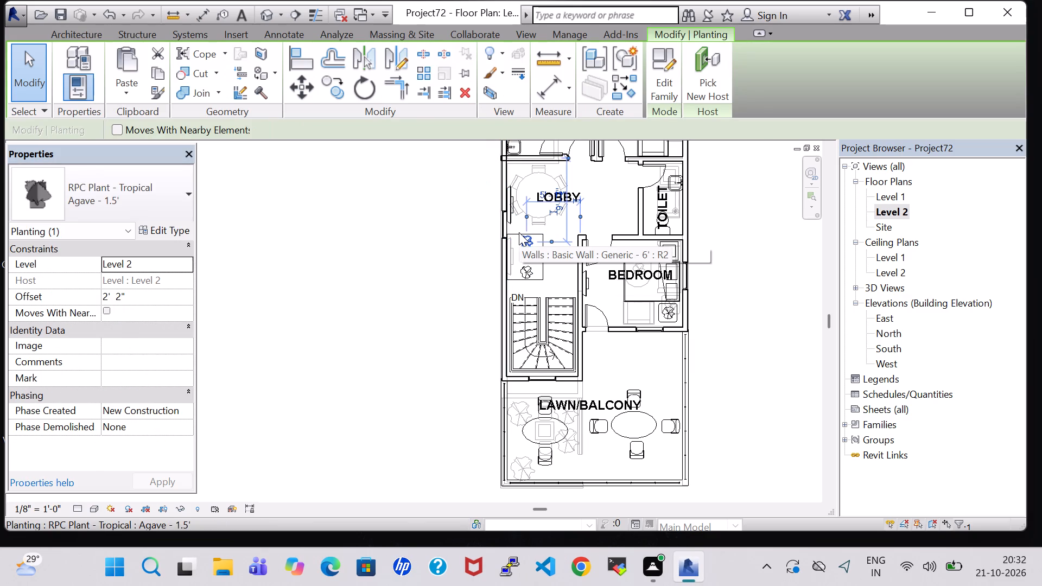
pyautogui.press('Up')
pyautogui.press('Up')
pyautogui.press('Up')
pyautogui.press('Up')
pyautogui.press('Up')
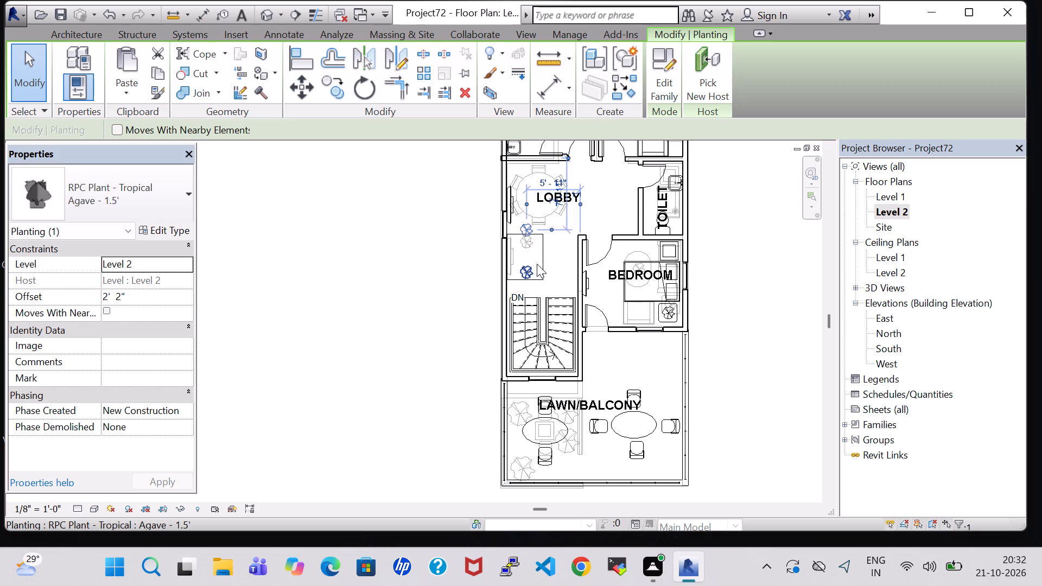
pyautogui.press('Up')
pyautogui.press('Up')
pyautogui.press('Up')
pyautogui.press('Up')
pyautogui.press('Up')
pyautogui.press('Up')
pyautogui.press('Up')
pyautogui.press('Up')
pyautogui.press('Up')
pyautogui.press('Up')
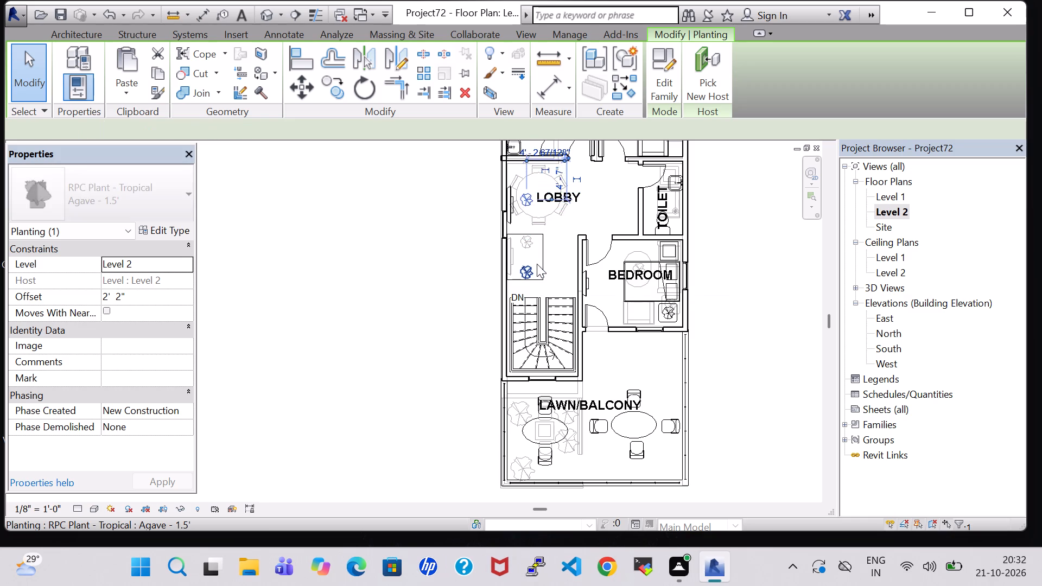
pyautogui.press('Up')
# Move the 60" x 48" rectangular table north along the lobby's outer wall so it sits centred on the TV.
pyautogui.click(542, 256)
pyautogui.press('Up')
pyautogui.press('Up')
pyautogui.press('Up')
pyautogui.press('Up')
pyautogui.press('Up')
pyautogui.press('Up')
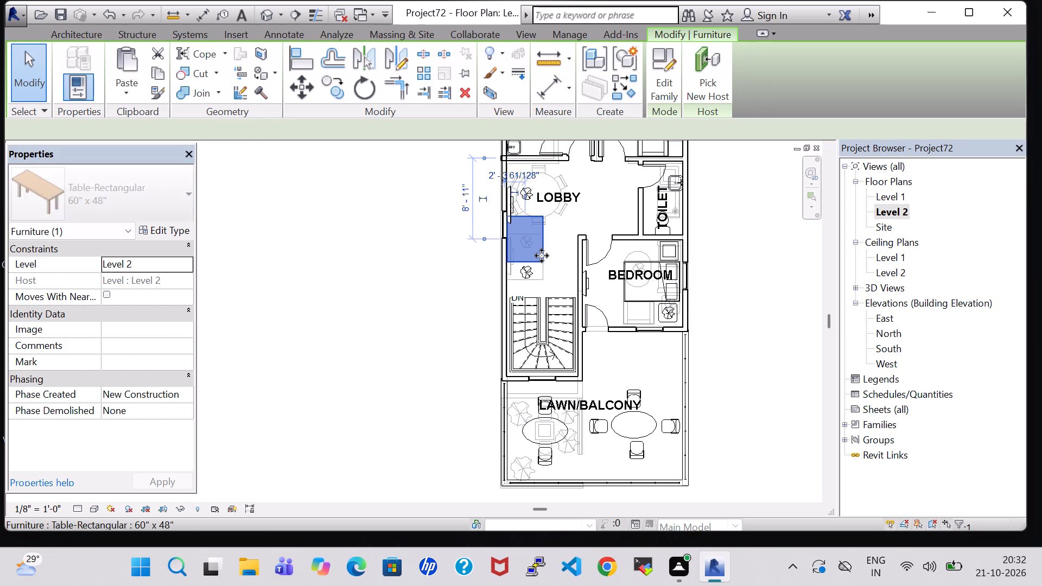
pyautogui.press('Up')
pyautogui.press('Up')
pyautogui.press('Up')
pyautogui.press('Up')
pyautogui.press('Up')
pyautogui.press('Up')
pyautogui.press('Up')
pyautogui.press('Up')
pyautogui.press('Up')
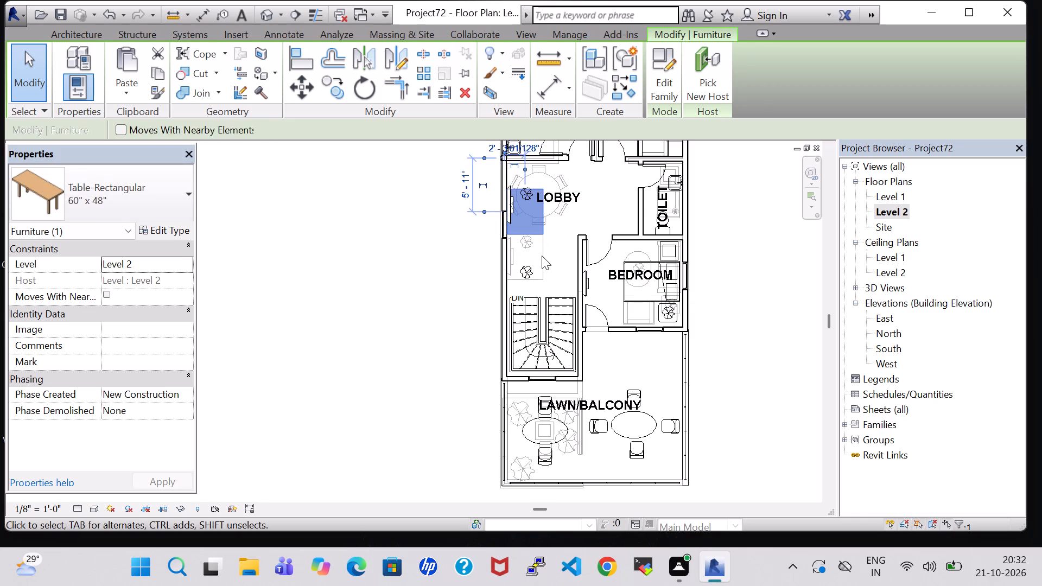
pyautogui.press('Up')
# Move the remaining agave plant north onto the other end of the lobby's relocated rectangular table.
pyautogui.click(522, 271)
pyautogui.press('Up')
pyautogui.press('Up')
pyautogui.press('Up')
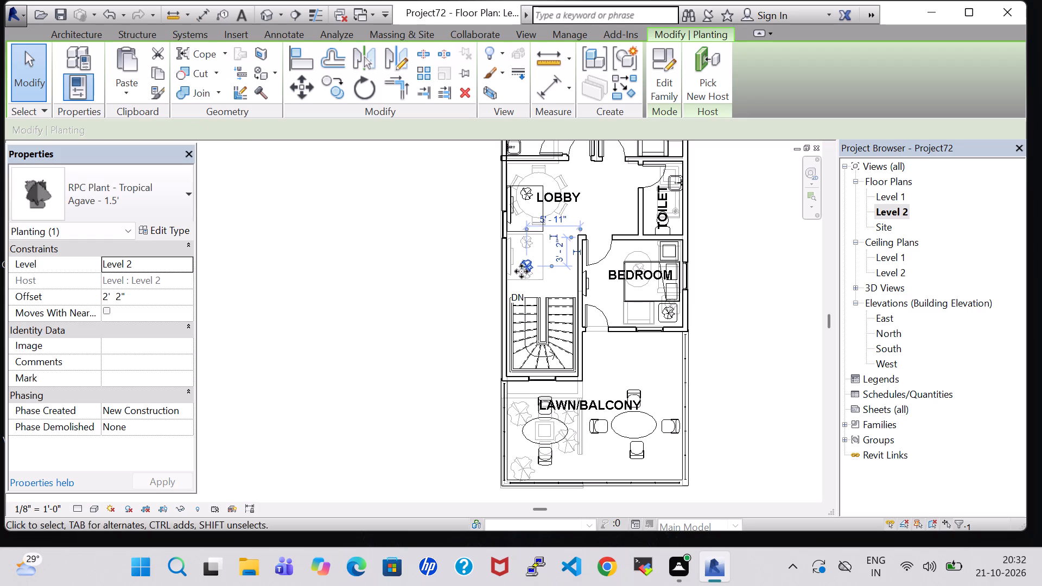
pyautogui.press('Up')
pyautogui.press('Up')
pyautogui.press('Up')
pyautogui.press('Up')
pyautogui.press('Up')
pyautogui.press('Up')
pyautogui.press('Up')
pyautogui.press('Up')
pyautogui.press('Up')
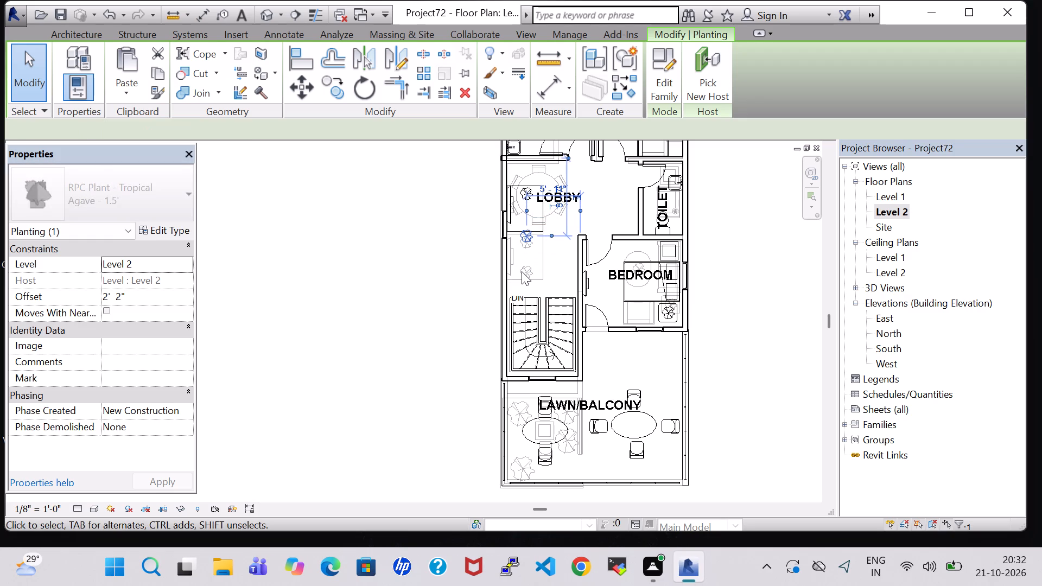
pyautogui.press('Up')
pyautogui.press('Up')
pyautogui.press('Up')
pyautogui.press('Up')
pyautogui.press('Up')
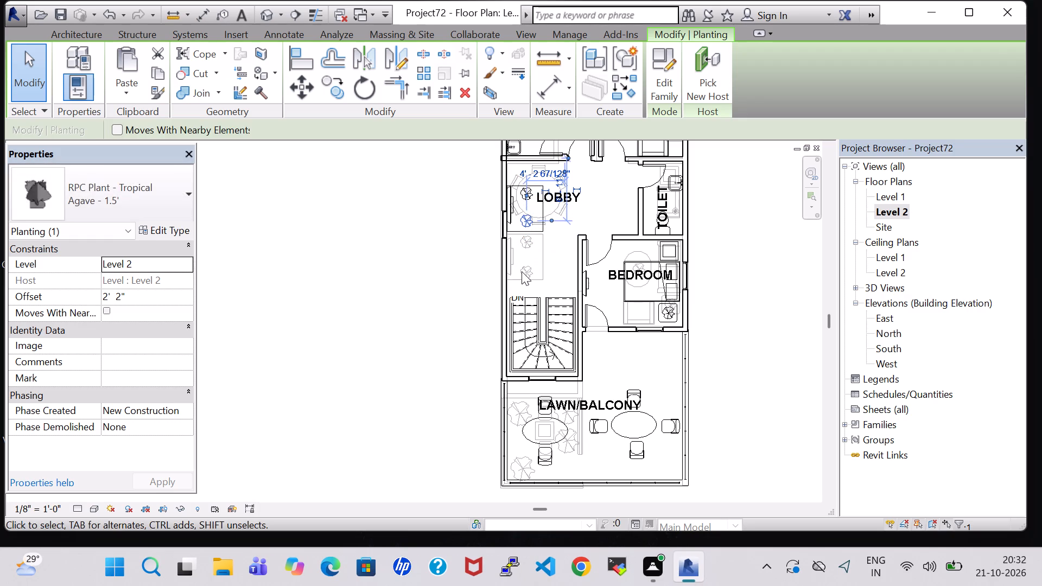
pyautogui.click(765, 290)
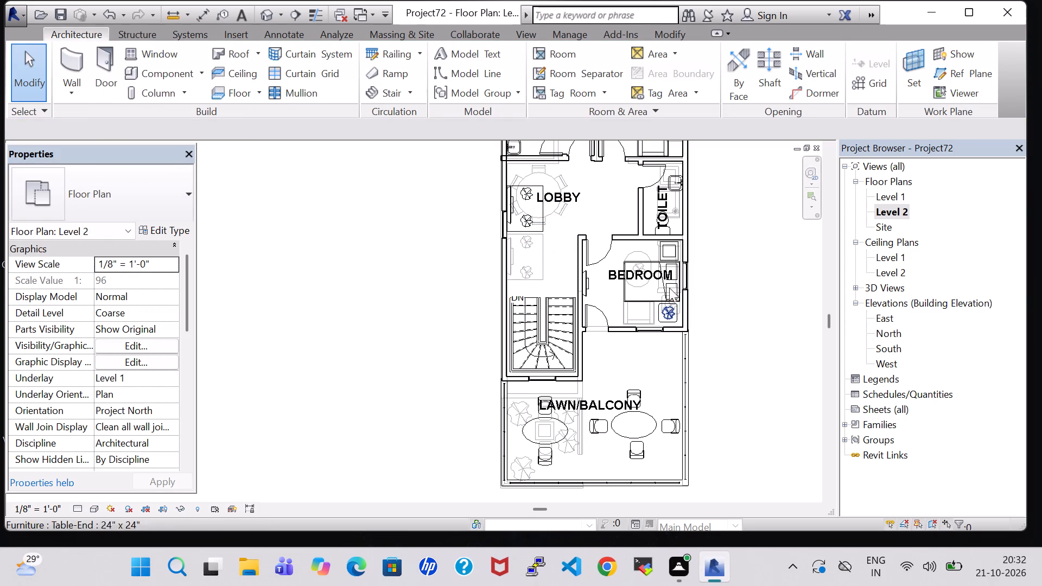
# Place two Chair-Corbu chairs in the lobby, one facing the table from the stair side and one turned toward the TV wall.
pyautogui.moveTo(698, 249); pyautogui.dragTo(733, 366, button='middle')
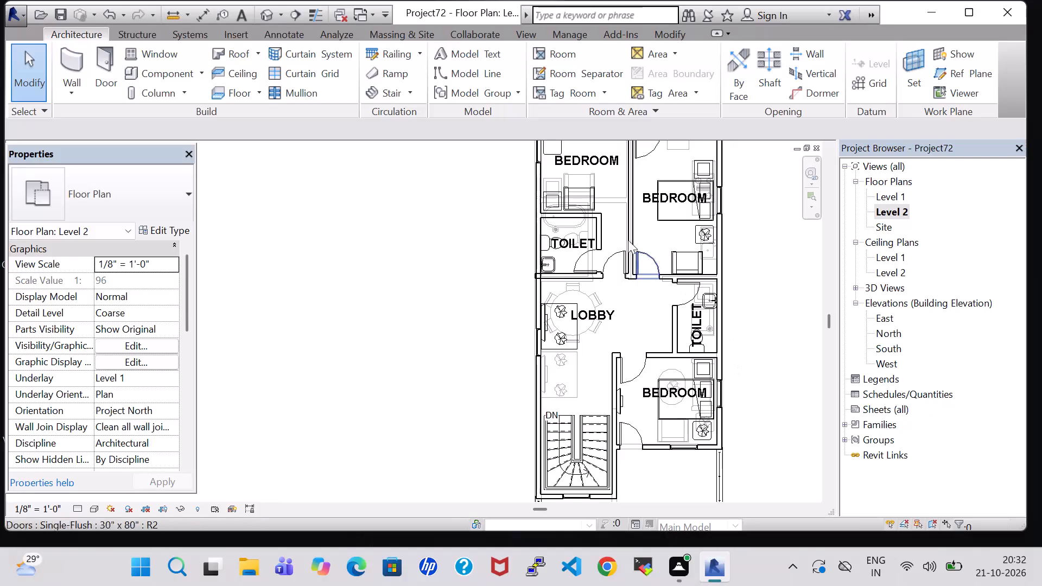
pyautogui.click(590, 195)
pyautogui.rightClick(590, 195)
pyautogui.click(681, 291)
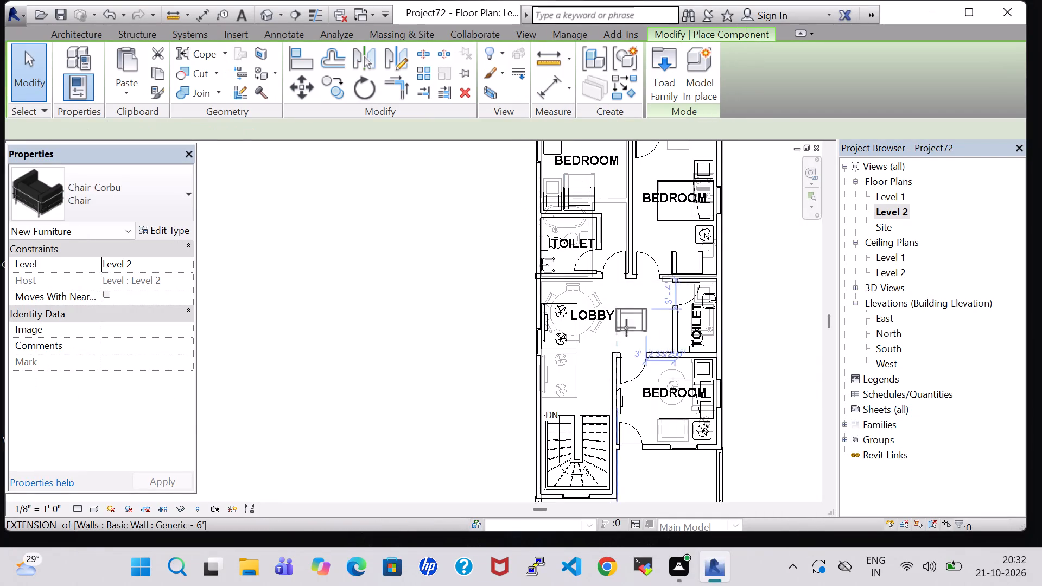
pyautogui.press('space')
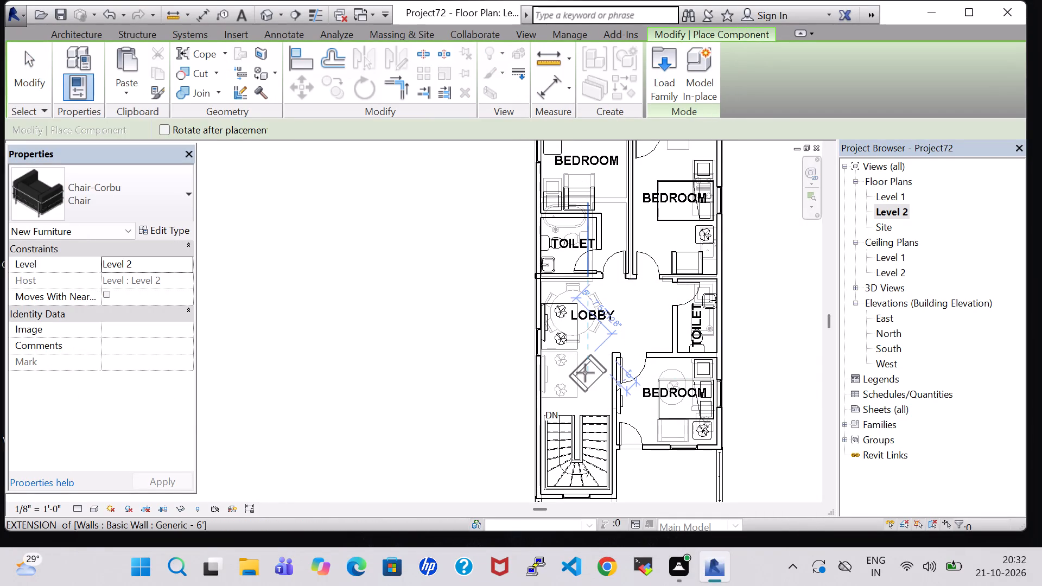
pyautogui.press('space')
pyautogui.press('space')
pyautogui.press('space')
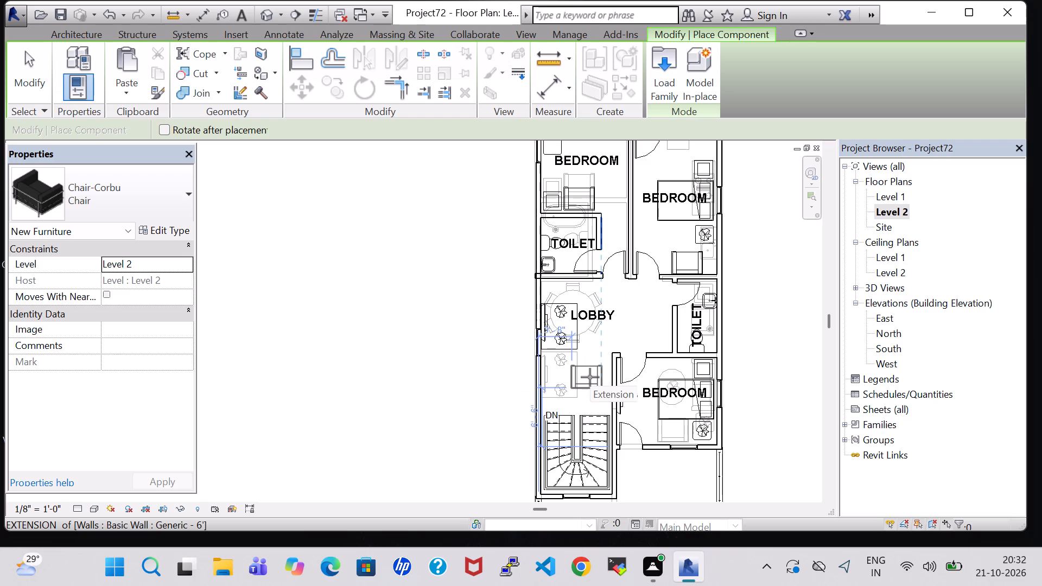
pyautogui.click(590, 377)
pyautogui.press('space')
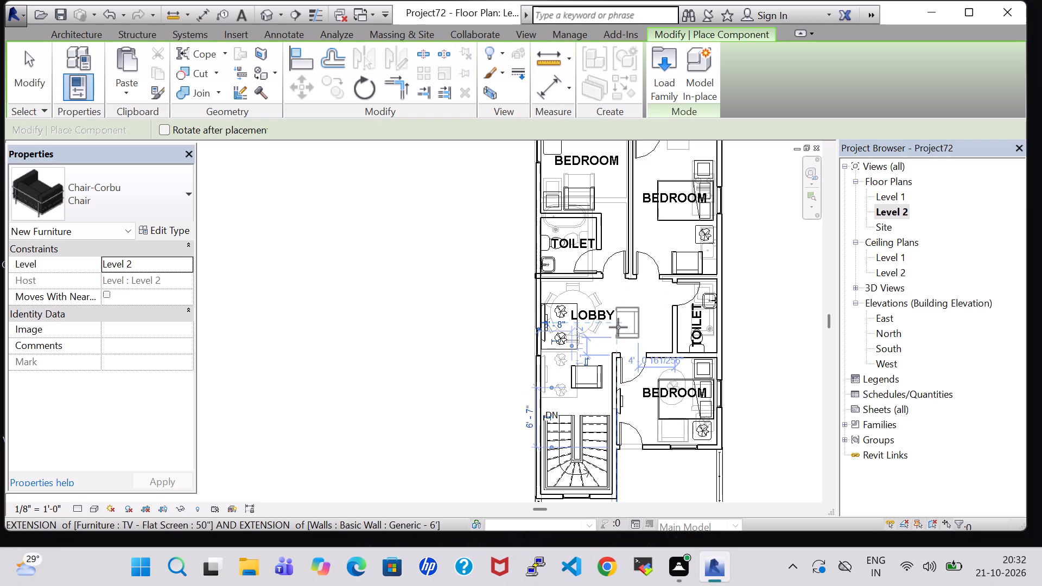
pyautogui.click(616, 327)
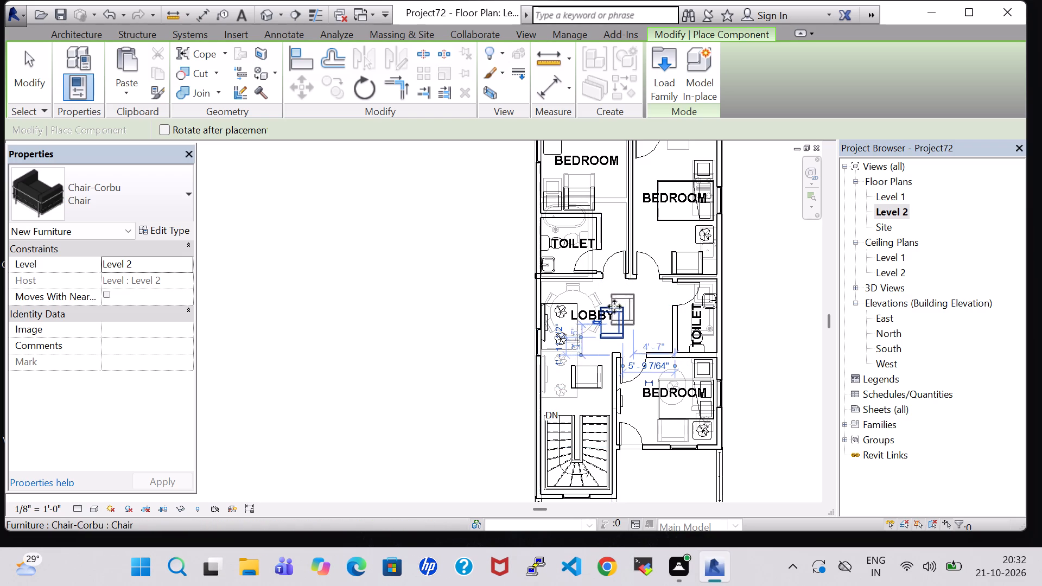
pyautogui.press('Escape')
pyautogui.press('Escape')
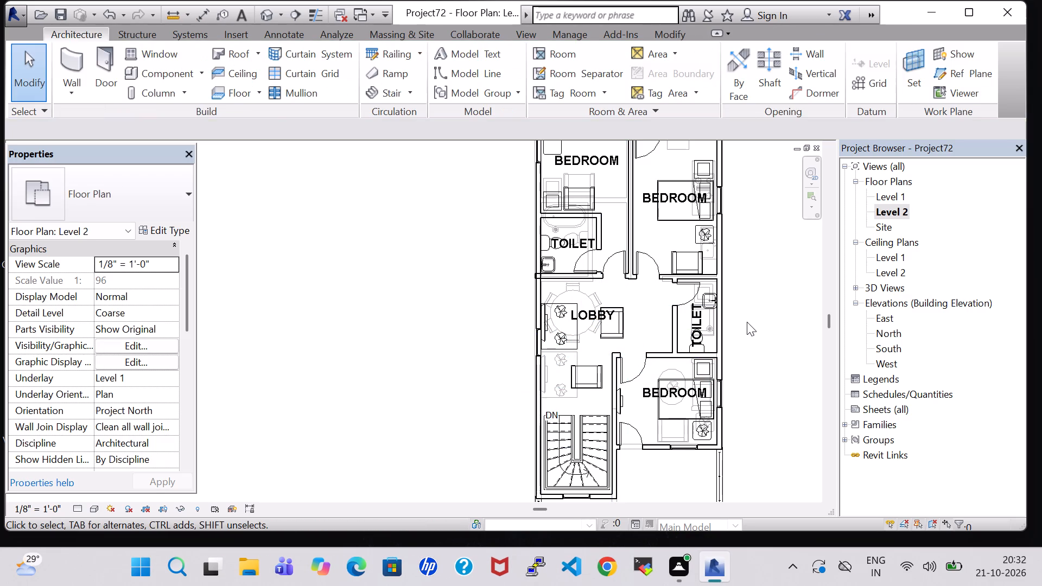
# Open the 3D view and review its Visibility/Graphic Overrides for the model categories, including floors and railings.
pyautogui.scroll(-3, 747, 322)
pyautogui.moveTo(762, 351); pyautogui.dragTo(741, 278, button='middle')
pyautogui.scroll(1, 752, 320)
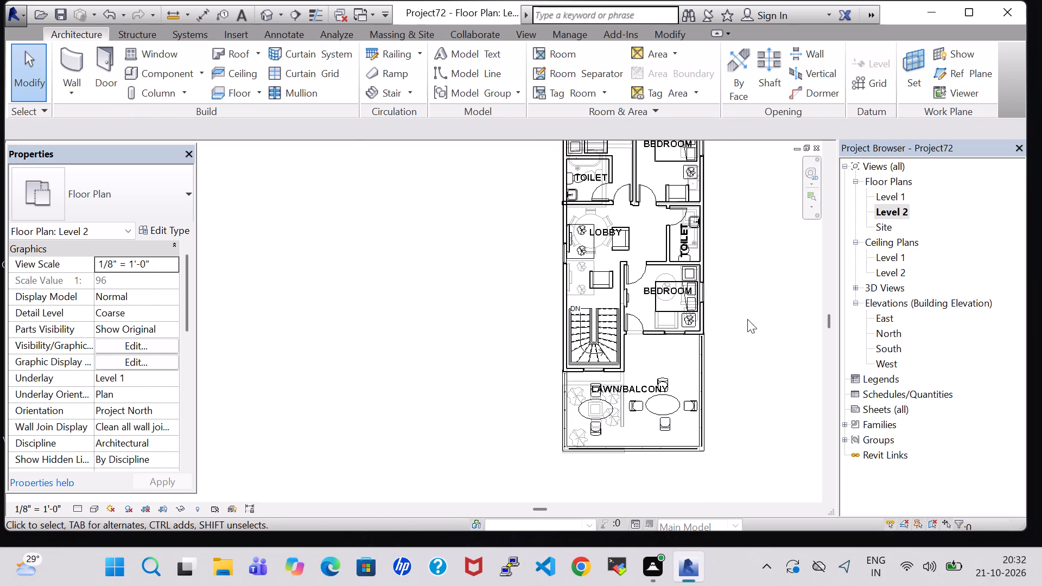
pyautogui.click(271, 15)
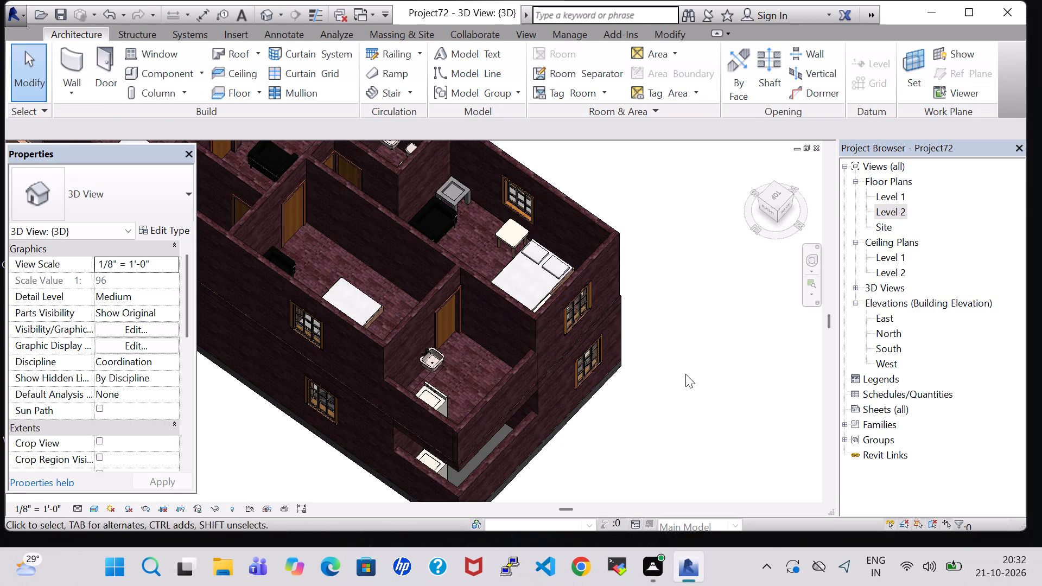
pyautogui.write('VG')
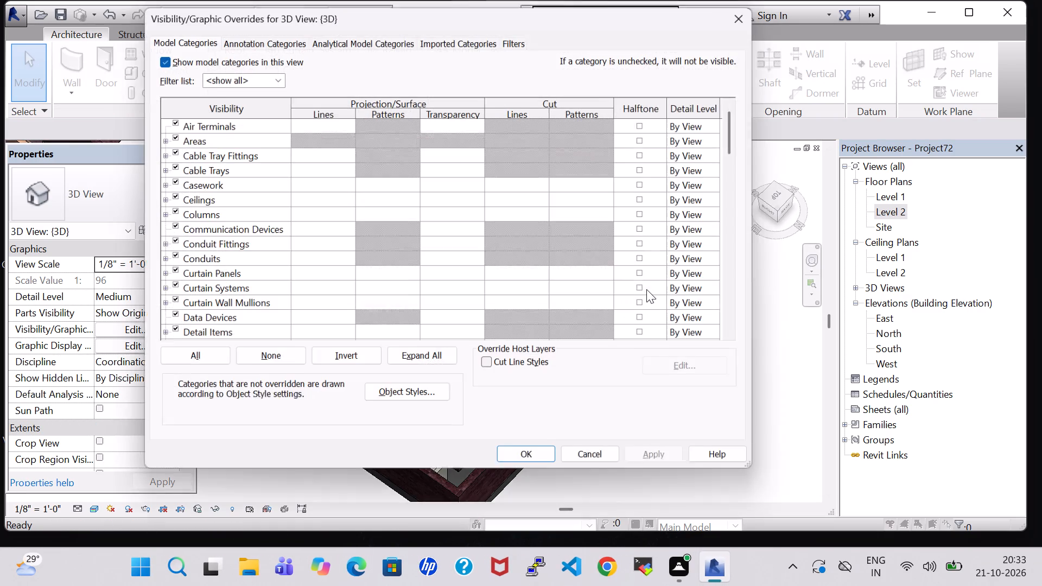
pyautogui.scroll(-1, 173, 289)
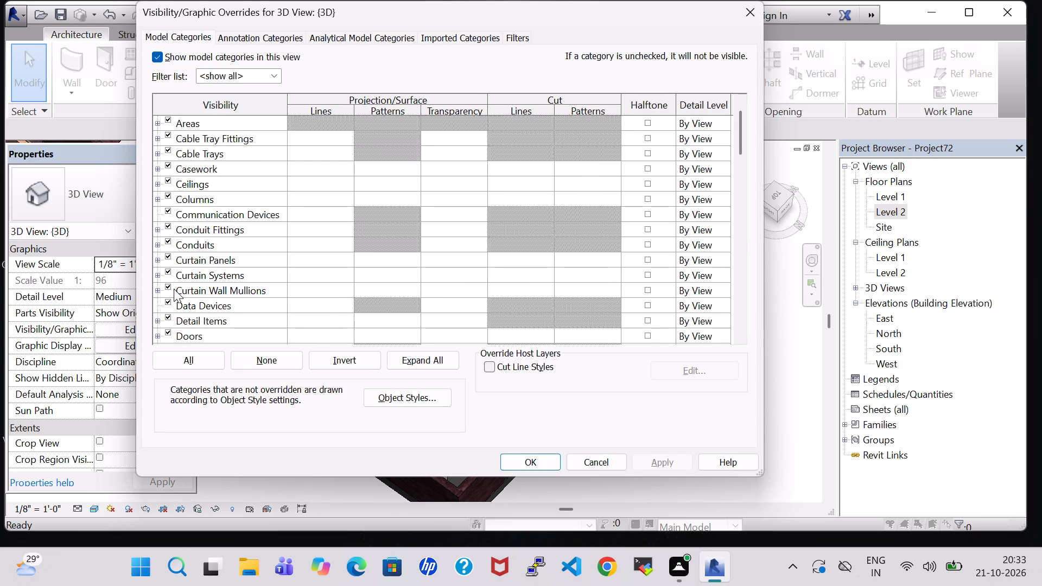
pyautogui.press('f')
pyautogui.scroll(-3, 179, 305)
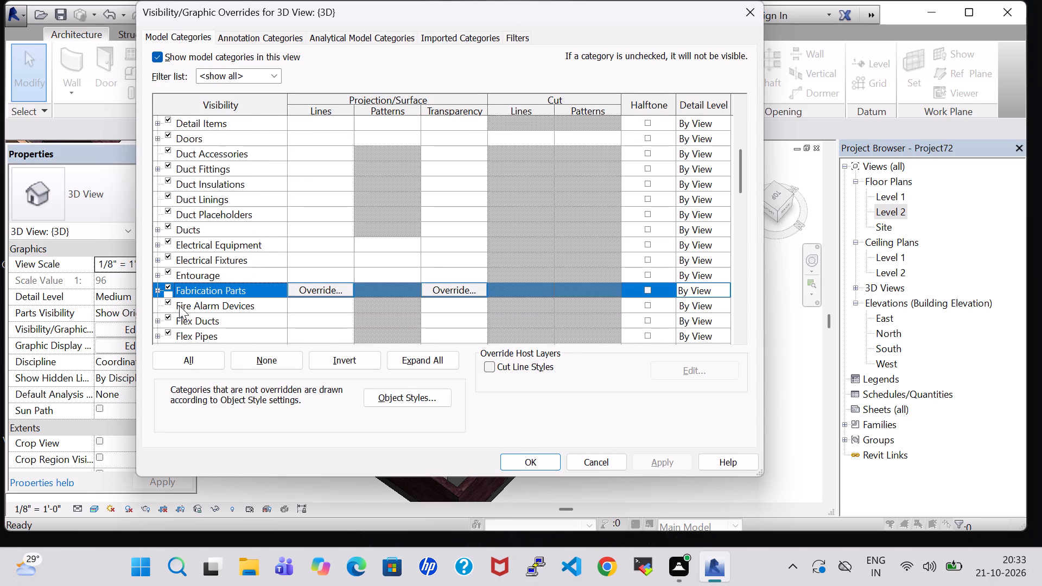
pyautogui.scroll(-3, 179, 305)
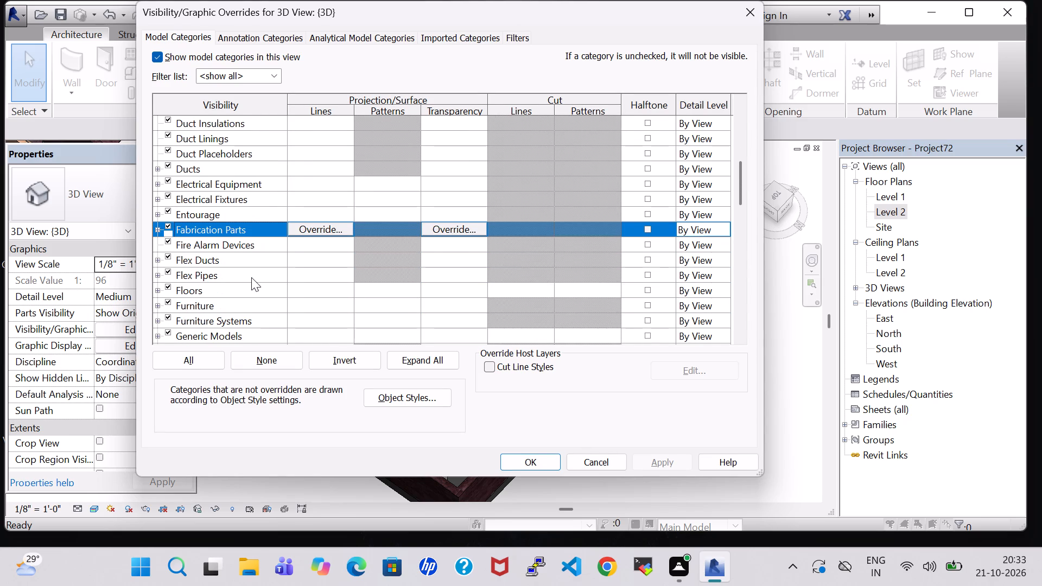
pyautogui.press('r')
pyautogui.scroll(-4, 211, 302)
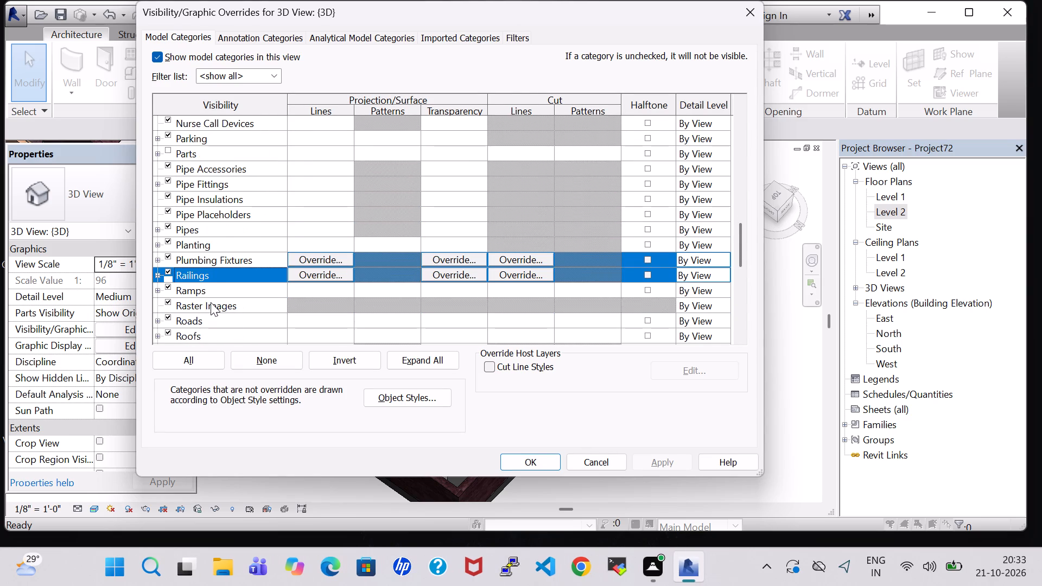
pyautogui.scroll(-1, 211, 302)
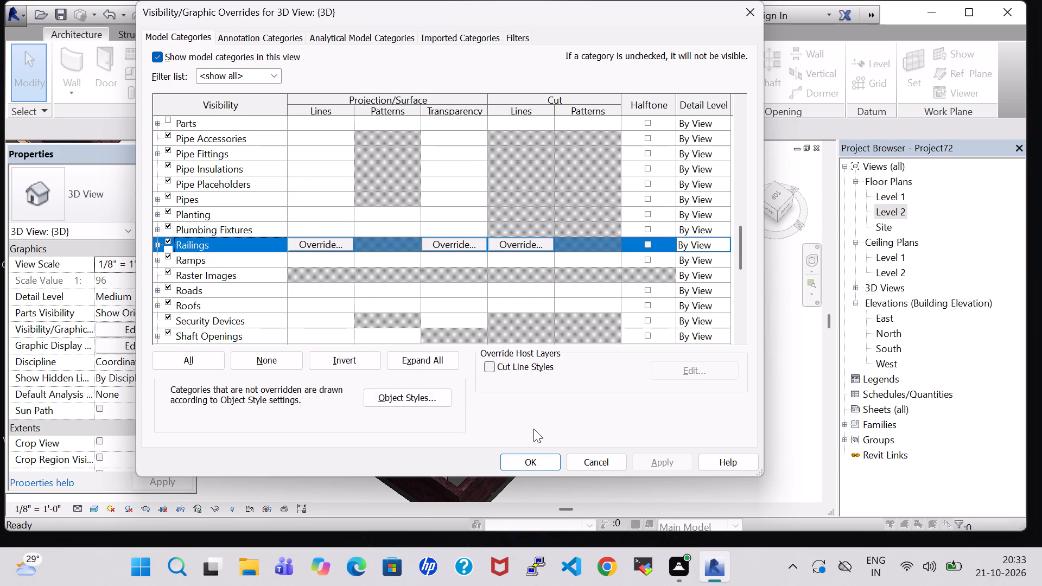
pyautogui.click(545, 461)
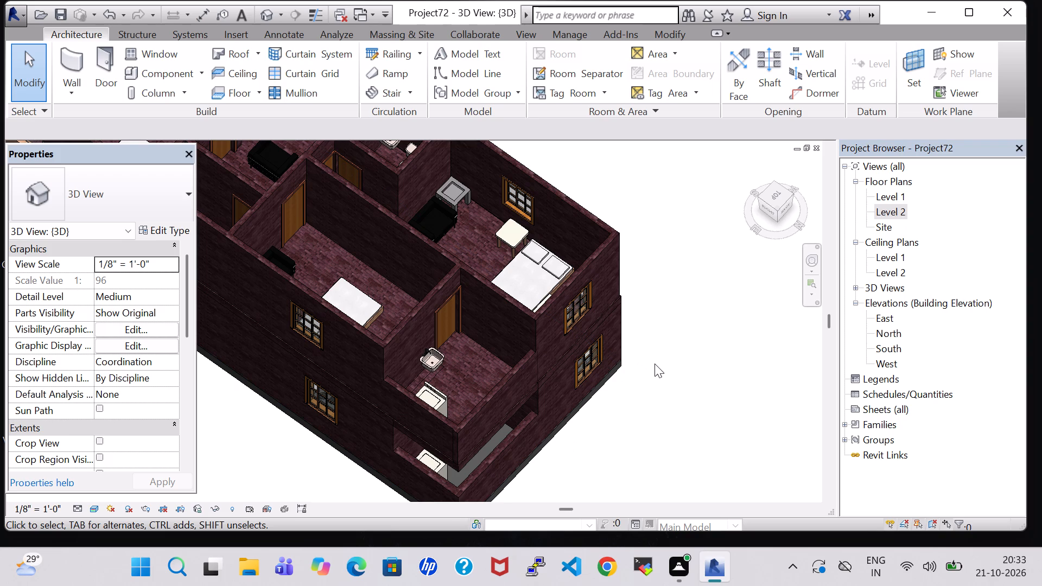
# Inspect the two-storey model in 3D from the rear, the sides and the front with the balcony terrace.
pyautogui.keyDown('shift'); pyautogui.moveTo(688, 368); pyautogui.dragTo(675, 349, button='middle'); pyautogui.keyUp('shift')
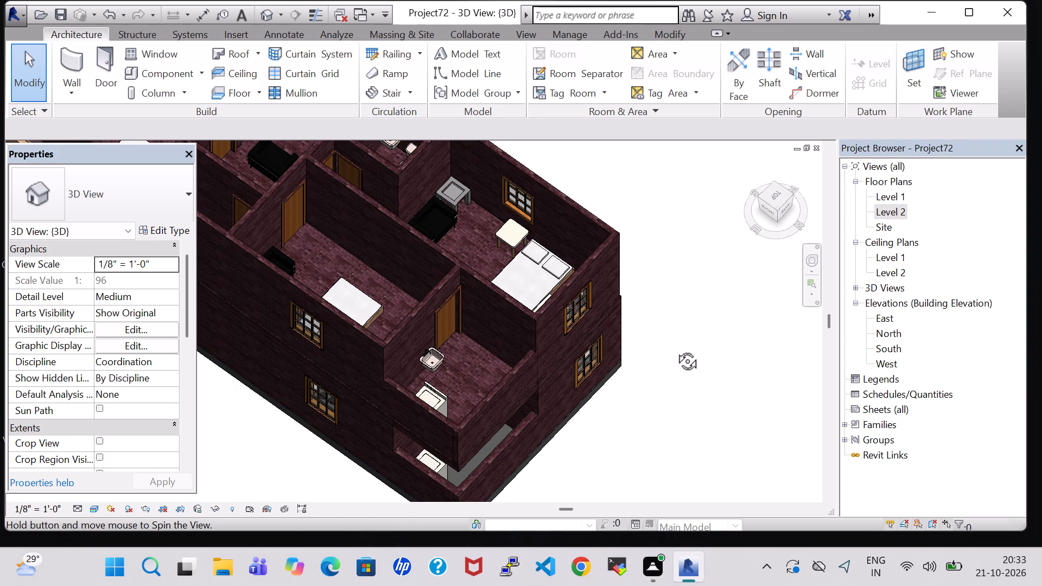
pyautogui.keyDown('shift'); pyautogui.moveTo(675, 349); pyautogui.dragTo(671, 276, button='middle'); pyautogui.keyUp('shift')
pyautogui.moveTo(668, 330); pyautogui.dragTo(785, 315, button='middle')
pyautogui.moveTo(469, 224); pyautogui.dragTo(486, 228, button='middle')
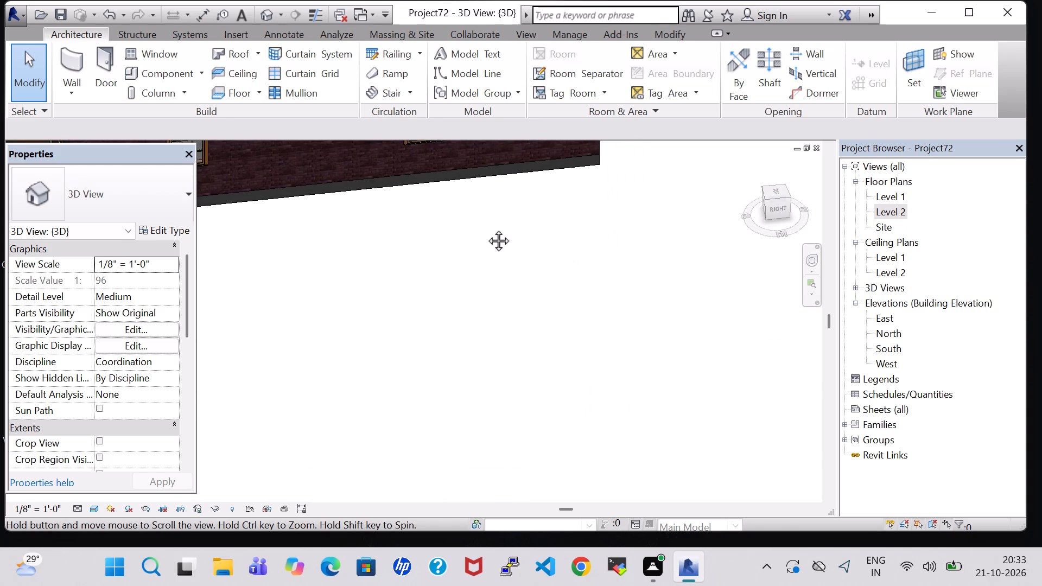
pyautogui.moveTo(486, 228); pyautogui.dragTo(602, 380, button='middle')
pyautogui.keyDown('shift'); pyautogui.moveTo(519, 368); pyautogui.dragTo(573, 381, button='middle'); pyautogui.keyUp('shift')
pyautogui.moveTo(638, 259); pyautogui.dragTo(528, 298, button='middle')
pyautogui.keyDown('shift'); pyautogui.moveTo(775, 435); pyautogui.dragTo(667, 359, button='middle'); pyautogui.keyUp('shift')
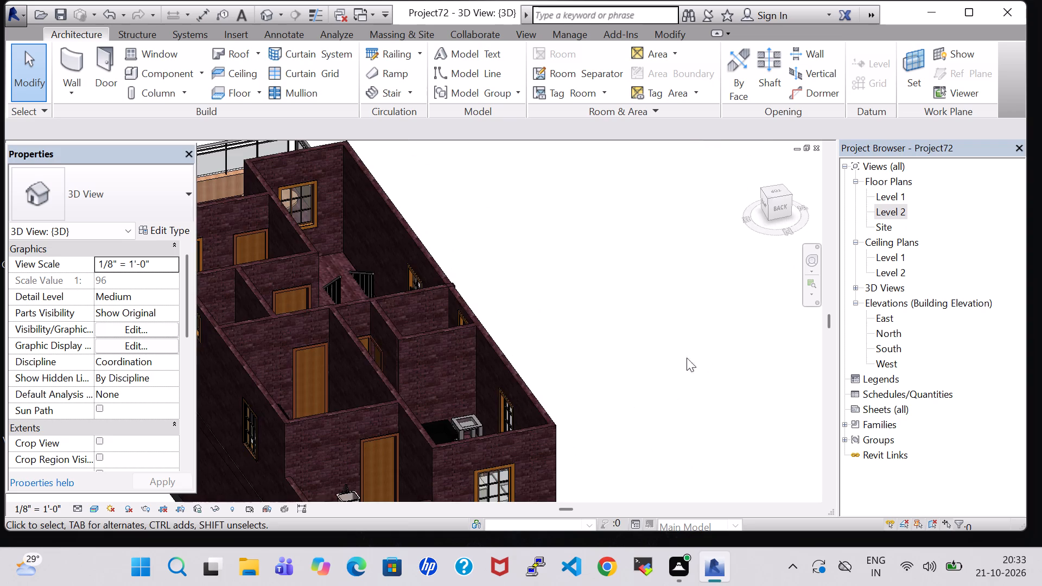
pyautogui.moveTo(595, 389); pyautogui.dragTo(584, 268, button='middle')
pyautogui.moveTo(627, 390); pyautogui.dragTo(615, 335, button='middle')
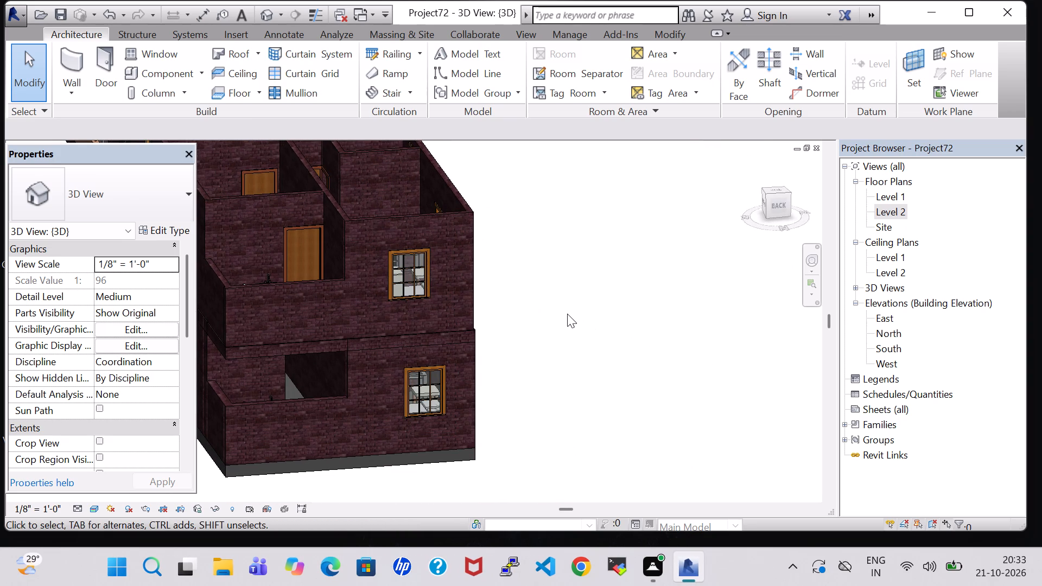
pyautogui.moveTo(507, 285); pyautogui.dragTo(538, 290, button='middle')
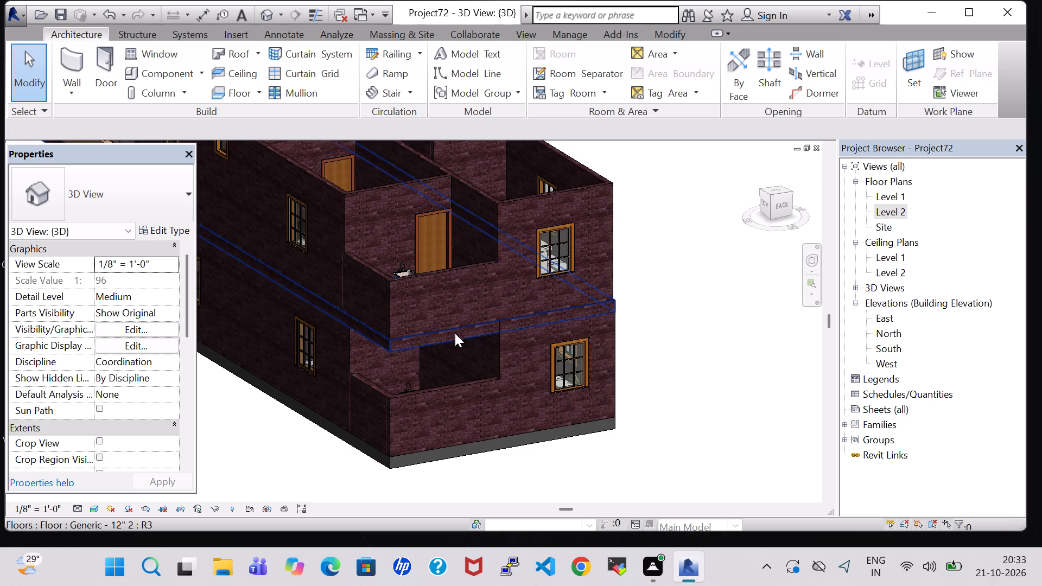
pyautogui.keyDown('shift'); pyautogui.scroll(1, 468, 394); pyautogui.keyUp('shift')
pyautogui.keyDown('shift'); pyautogui.moveTo(468, 395); pyautogui.dragTo(615, 398, button='middle'); pyautogui.keyUp('shift')
pyautogui.keyDown('shift'); pyautogui.moveTo(382, 362); pyautogui.dragTo(494, 364, button='middle'); pyautogui.keyUp('shift')
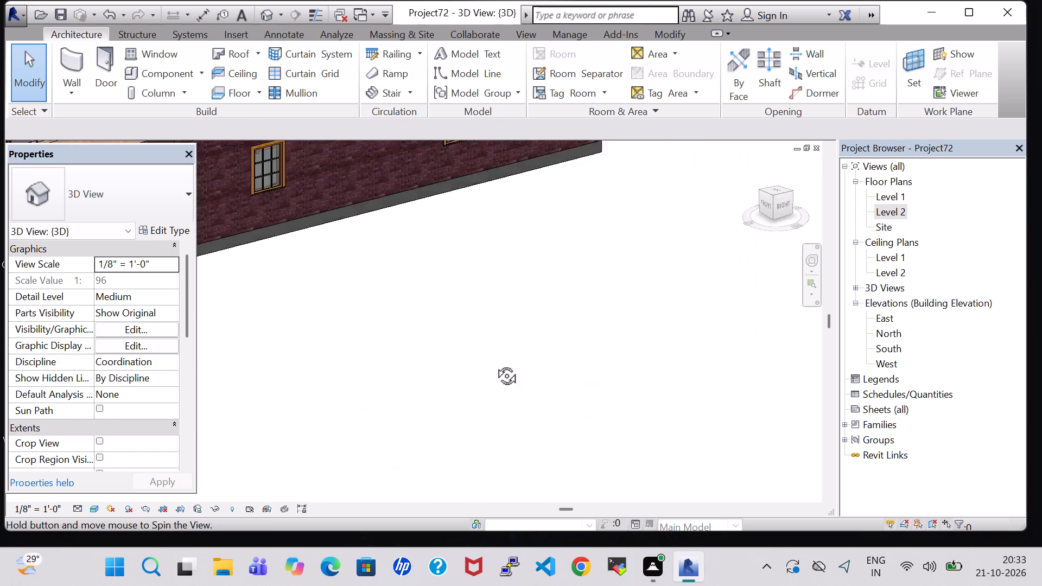
pyautogui.keyDown('shift'); pyautogui.moveTo(494, 364); pyautogui.dragTo(533, 365, button='middle'); pyautogui.keyUp('shift')
pyautogui.moveTo(296, 266); pyautogui.dragTo(653, 392, button='middle')
pyautogui.moveTo(492, 332); pyautogui.dragTo(567, 324, button='middle')
pyautogui.scroll(-1, 601, 324)
pyautogui.keyDown('shift'); pyautogui.moveTo(595, 320); pyautogui.dragTo(611, 323, button='middle'); pyautogui.keyUp('shift')
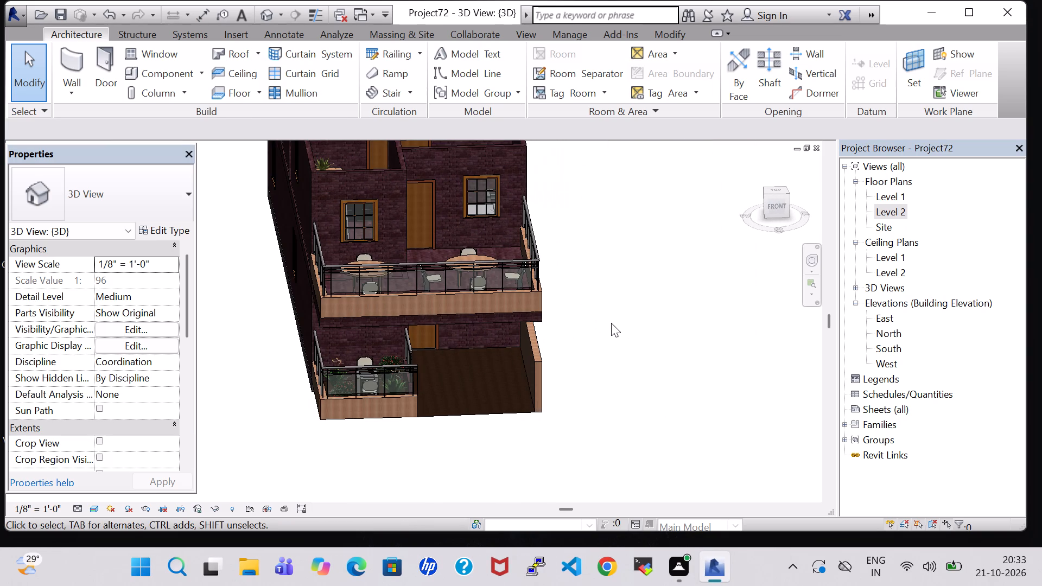
# Inspect the front balcony and terrace in 3D, then the furnished Level 2 rooms from above.
pyautogui.scroll(3, 594, 285)
pyautogui.scroll(-3, 555, 259)
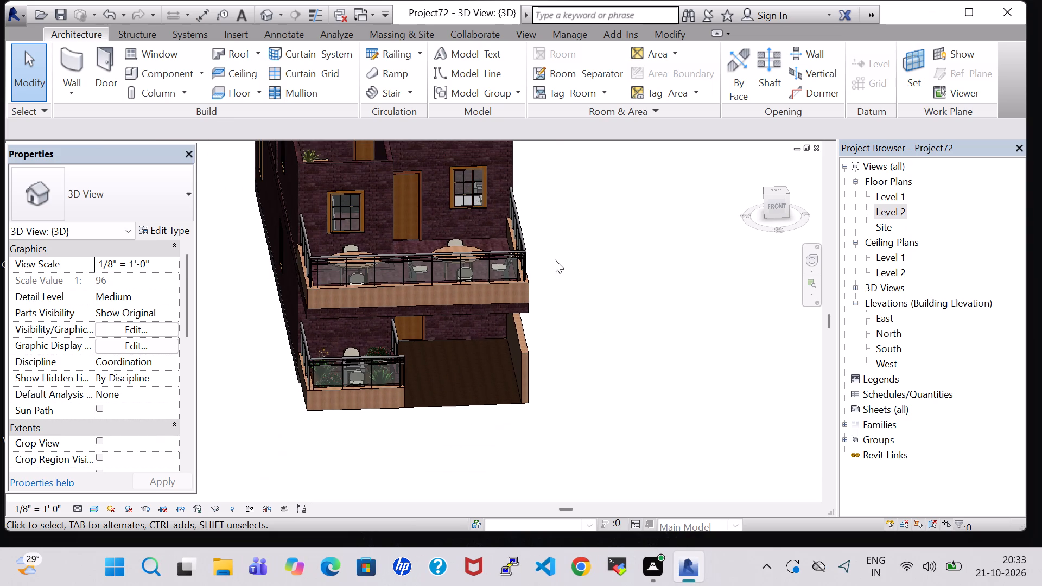
pyautogui.moveTo(562, 246); pyautogui.dragTo(530, 251, button='middle')
pyautogui.scroll(4, 530, 251)
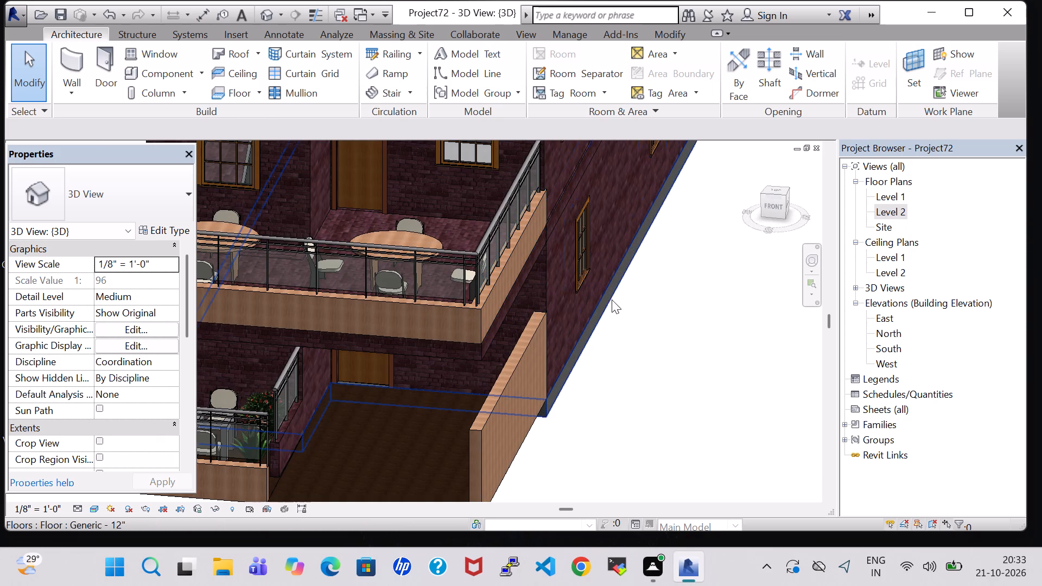
pyautogui.moveTo(612, 300); pyautogui.dragTo(668, 312, button='middle')
pyautogui.scroll(-3, 668, 312)
pyautogui.keyDown('shift'); pyautogui.moveTo(669, 328); pyautogui.dragTo(683, 328, button='middle'); pyautogui.keyUp('shift')
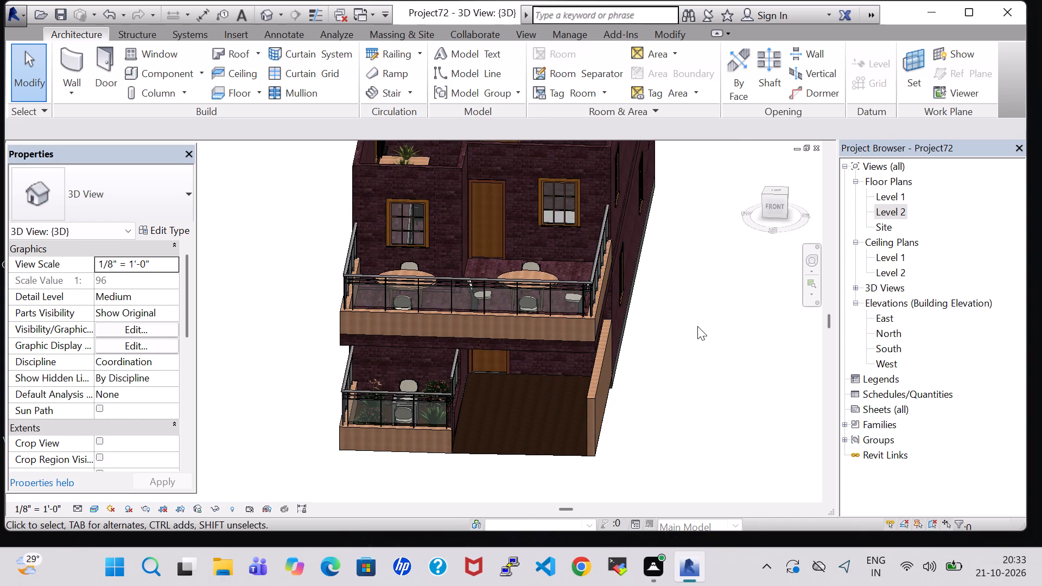
pyautogui.click(697, 325)
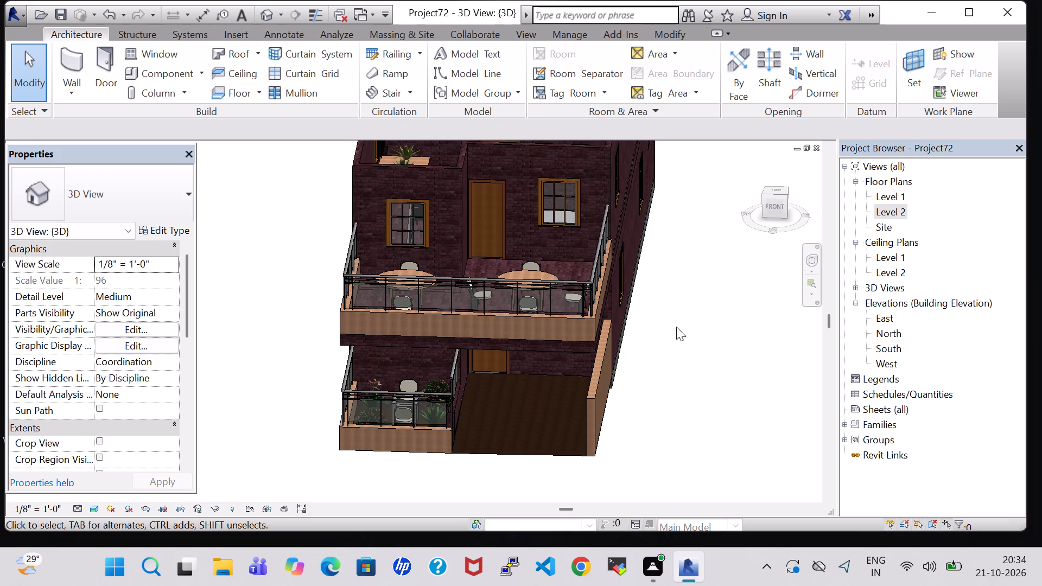
pyautogui.keyDown('shift'); pyautogui.moveTo(676, 327); pyautogui.dragTo(666, 285, button='middle'); pyautogui.keyUp('shift')
pyautogui.keyDown('shift'); pyautogui.moveTo(687, 342); pyautogui.dragTo(695, 335, button='middle'); pyautogui.keyUp('shift')
pyautogui.keyDown('shift'); pyautogui.scroll(1, 690, 337); pyautogui.keyUp('shift')
pyautogui.keyDown('shift'); pyautogui.moveTo(695, 335); pyautogui.dragTo(698, 425, button='middle'); pyautogui.keyUp('shift')
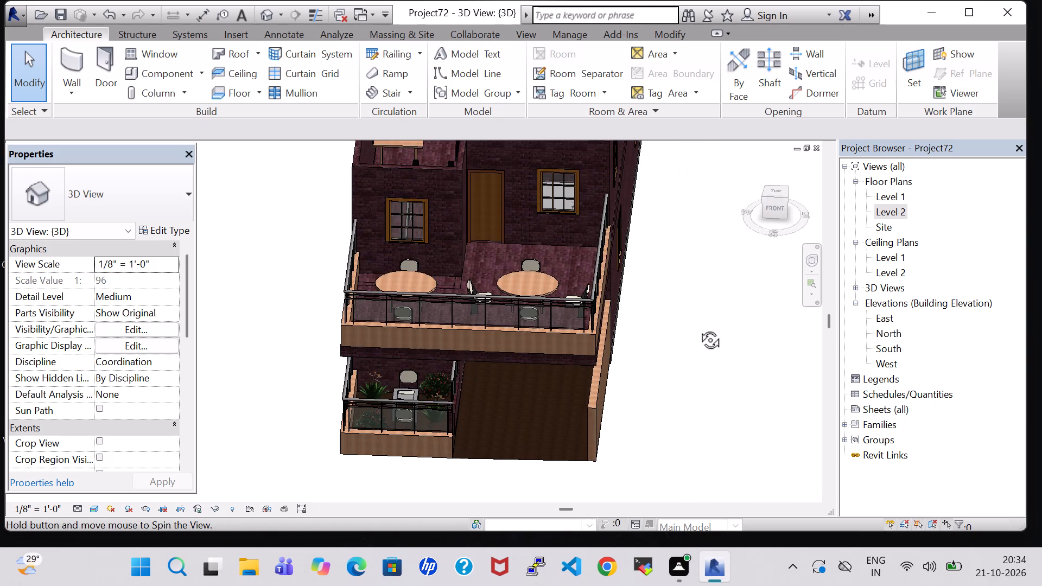
pyautogui.moveTo(683, 261); pyautogui.dragTo(687, 374, button='middle')
pyautogui.scroll(-2, 692, 307)
pyautogui.keyDown('shift'); pyautogui.moveTo(689, 250); pyautogui.dragTo(692, 327, button='middle'); pyautogui.keyUp('shift')
pyautogui.moveTo(692, 294); pyautogui.dragTo(688, 361, button='middle')
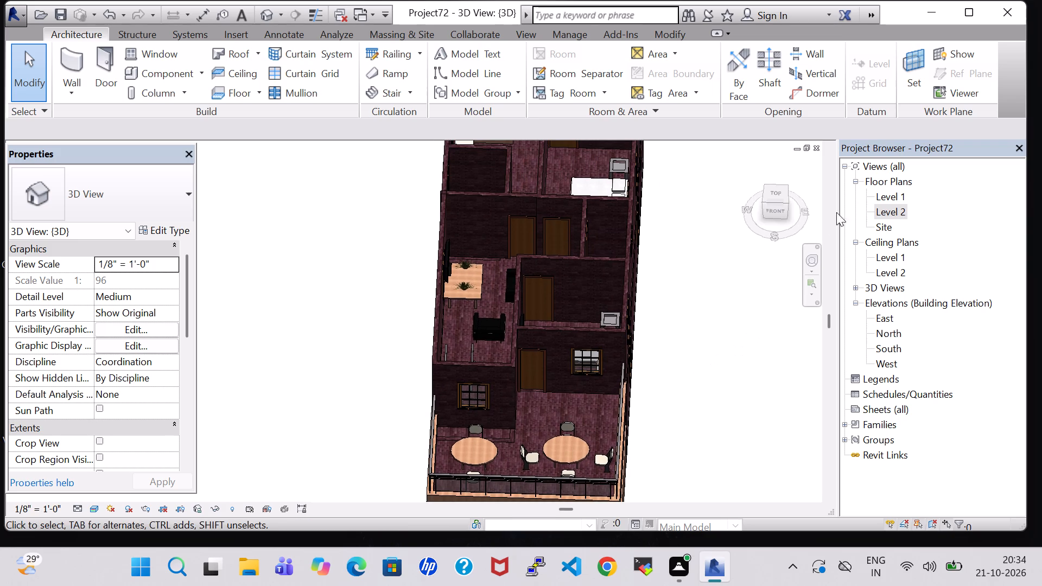
# Open the Level 1 floor plan and review the full ground-floor layout.
pyautogui.doubleClick(893, 199)
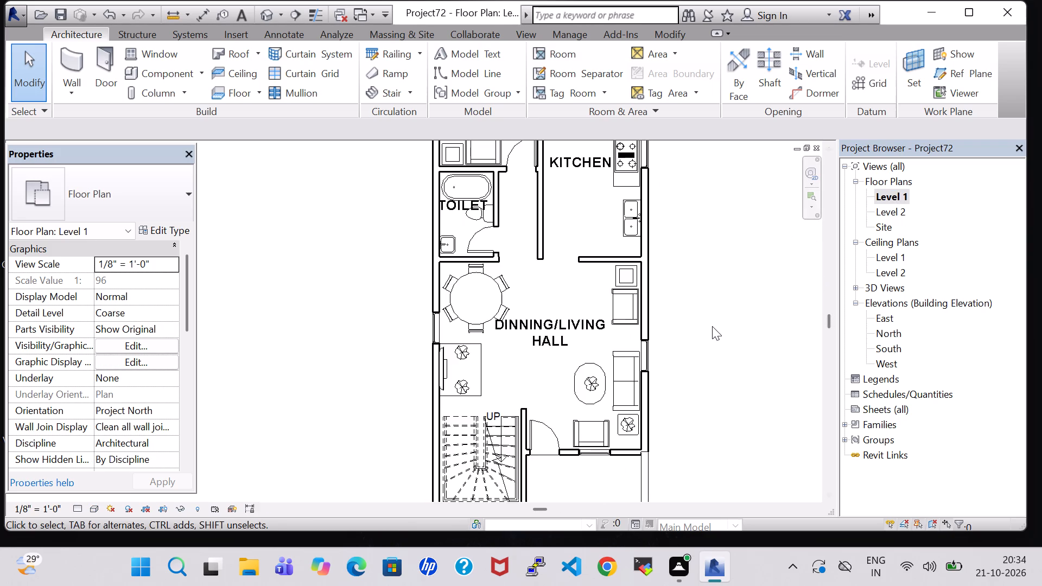
pyautogui.scroll(-2, 712, 327)
pyautogui.moveTo(693, 372); pyautogui.dragTo(685, 327, button='middle')
pyautogui.scroll(-4, 692, 325)
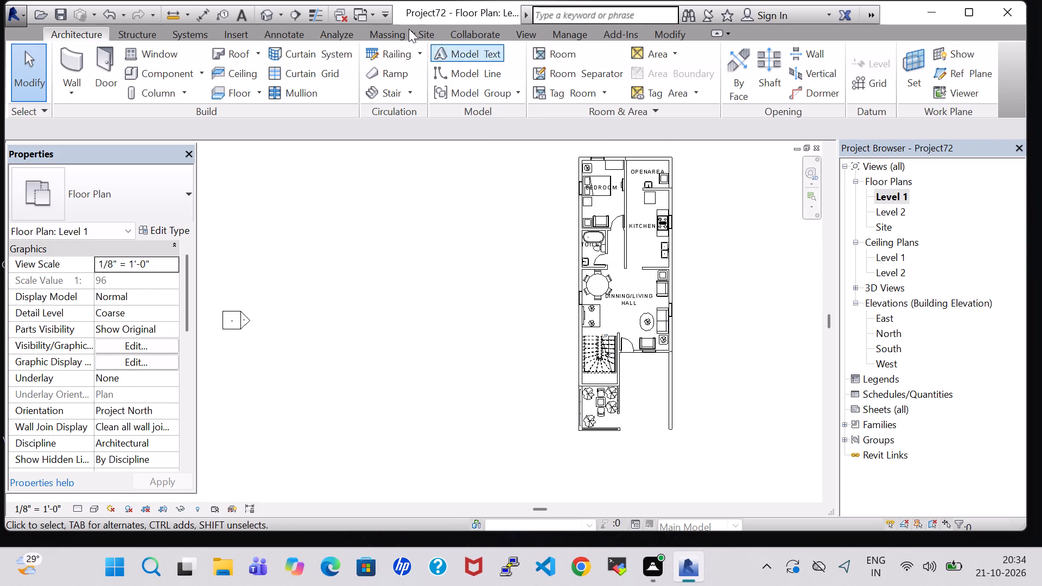
# Return to the 3D view and examine the house's front facade, glass-railed balcony and open-topped upper rooms from several angles.
pyautogui.click(273, 18)
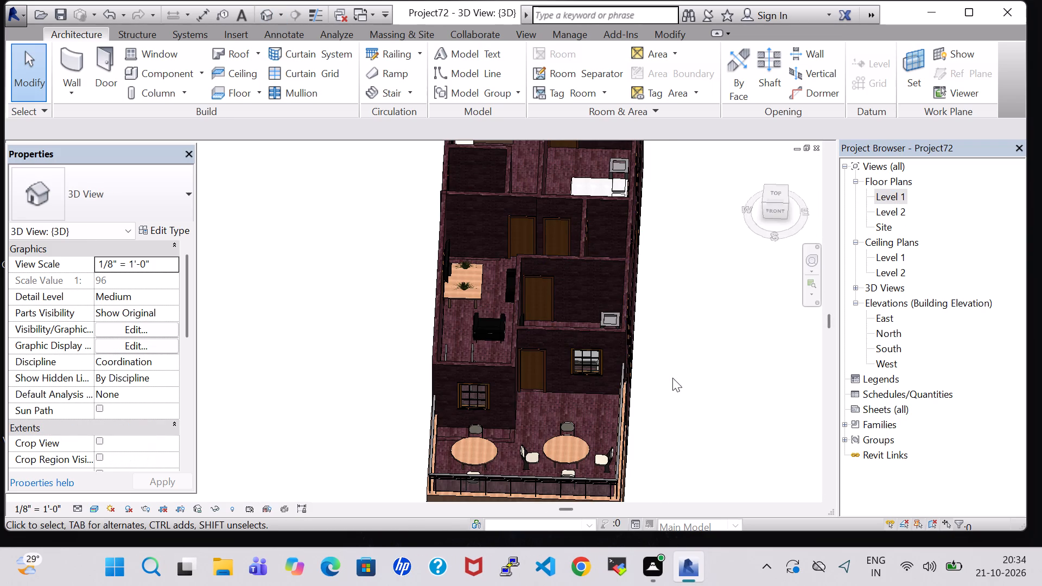
pyautogui.keyDown('shift'); pyautogui.moveTo(672, 378); pyautogui.dragTo(655, 345, button='middle'); pyautogui.keyUp('shift')
pyautogui.keyDown('shift'); pyautogui.moveTo(693, 375); pyautogui.dragTo(713, 314, button='middle'); pyautogui.keyUp('shift')
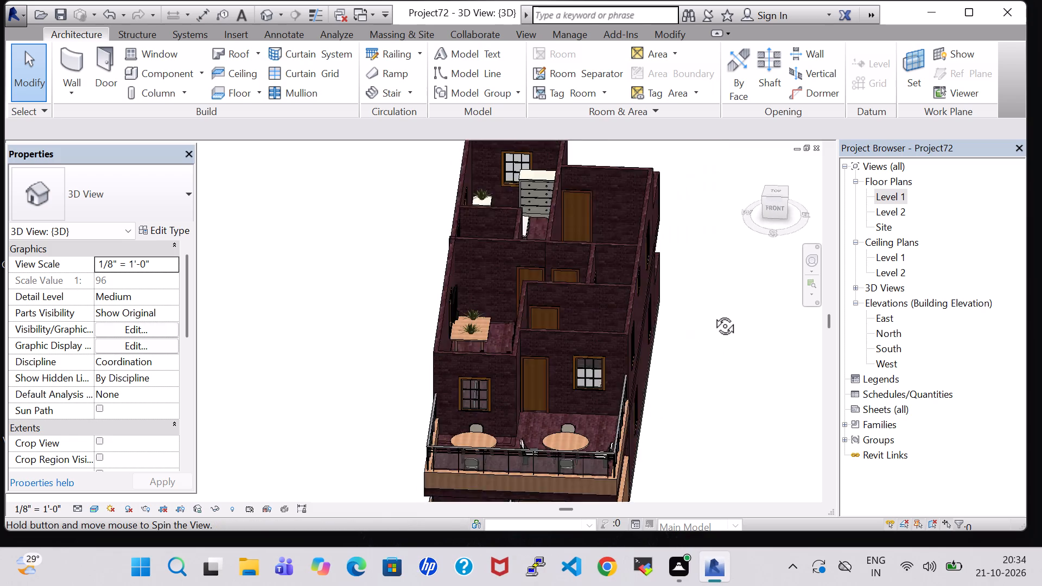
pyautogui.keyDown('shift'); pyautogui.moveTo(713, 314); pyautogui.dragTo(713, 305, button='middle'); pyautogui.keyUp('shift')
pyautogui.moveTo(691, 403); pyautogui.dragTo(686, 327, button='middle')
pyautogui.moveTo(672, 361); pyautogui.dragTo(679, 309, button='middle')
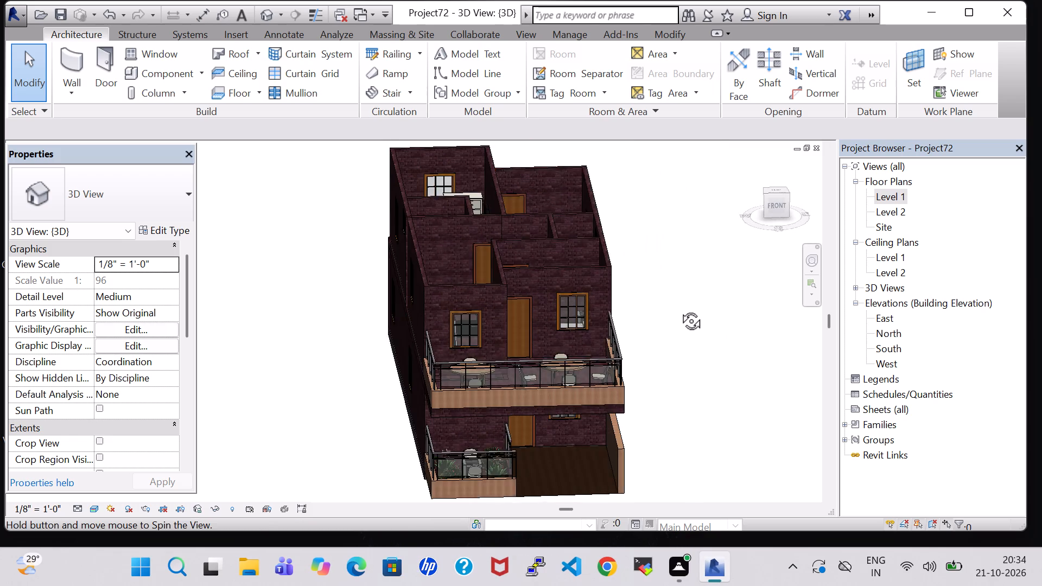
pyautogui.moveTo(670, 337); pyautogui.dragTo(663, 292, button='middle')
pyautogui.scroll(3, 663, 292)
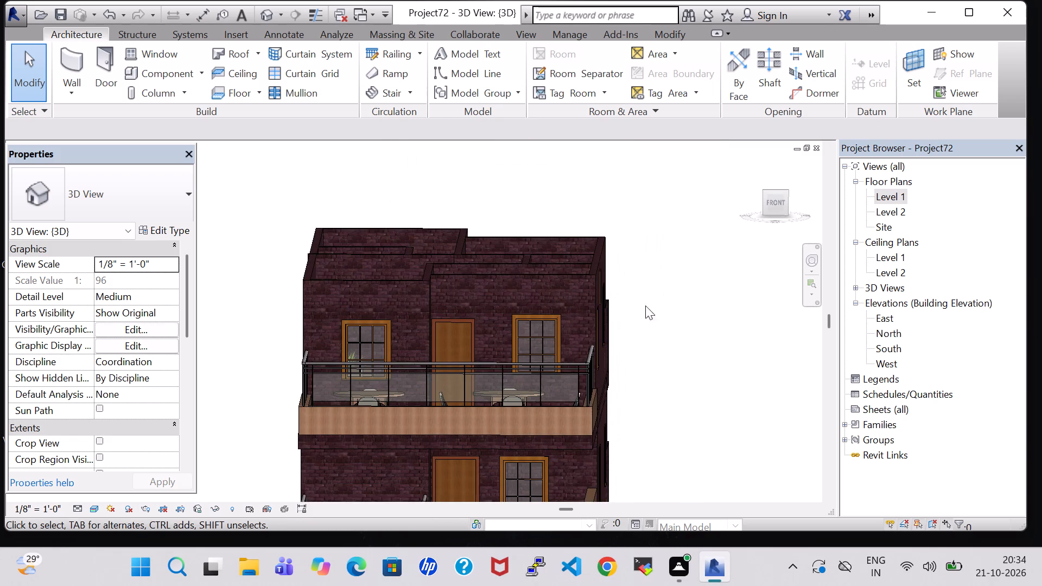
pyautogui.keyDown('shift'); pyautogui.scroll(1, 630, 333); pyautogui.keyUp('shift')
pyautogui.keyDown('shift'); pyautogui.moveTo(630, 333); pyautogui.dragTo(636, 345, button='middle'); pyautogui.keyUp('shift')
pyautogui.moveTo(646, 353); pyautogui.dragTo(642, 301, button='middle')
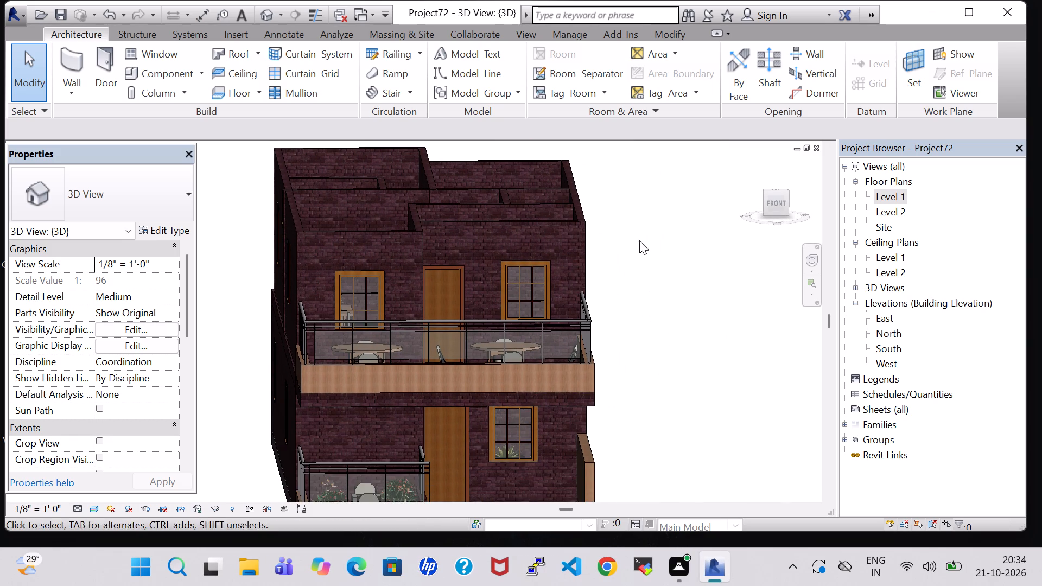
pyautogui.keyDown('shift'); pyautogui.moveTo(639, 240); pyautogui.dragTo(647, 297, button='middle'); pyautogui.keyUp('shift')
pyautogui.scroll(-3, 643, 254)
pyautogui.keyDown('shift'); pyautogui.moveTo(643, 250); pyautogui.dragTo(645, 270, button='middle'); pyautogui.keyUp('shift')
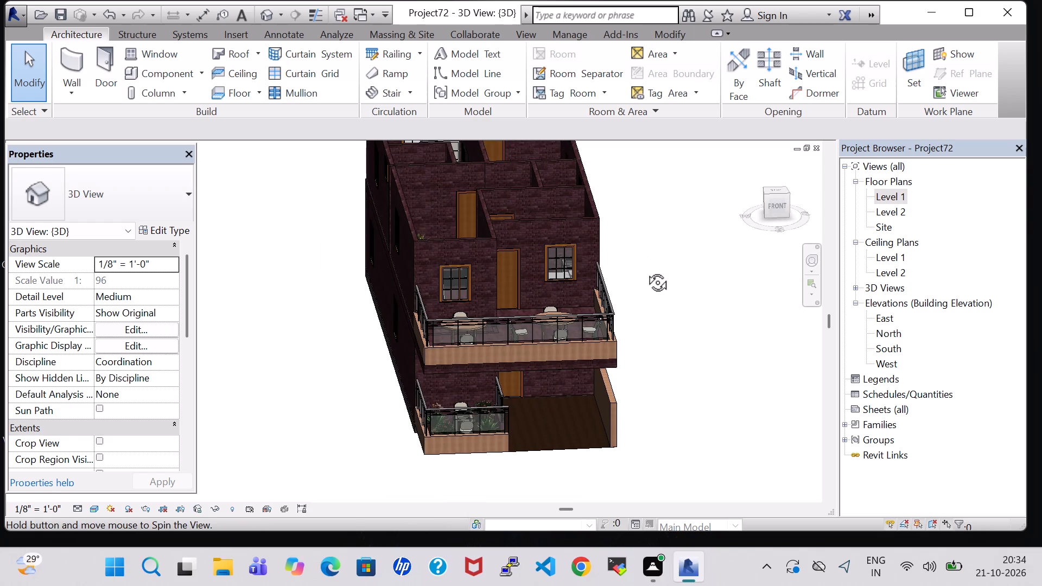
pyautogui.keyDown('shift'); pyautogui.moveTo(645, 270); pyautogui.dragTo(645, 315, button='middle'); pyautogui.keyUp('shift')
pyautogui.moveTo(645, 320); pyautogui.dragTo(612, 323, button='middle')
pyautogui.moveTo(611, 316); pyautogui.dragTo(602, 317, button='middle')
pyautogui.keyDown('shift'); pyautogui.scroll(1, 602, 317); pyautogui.keyUp('shift')
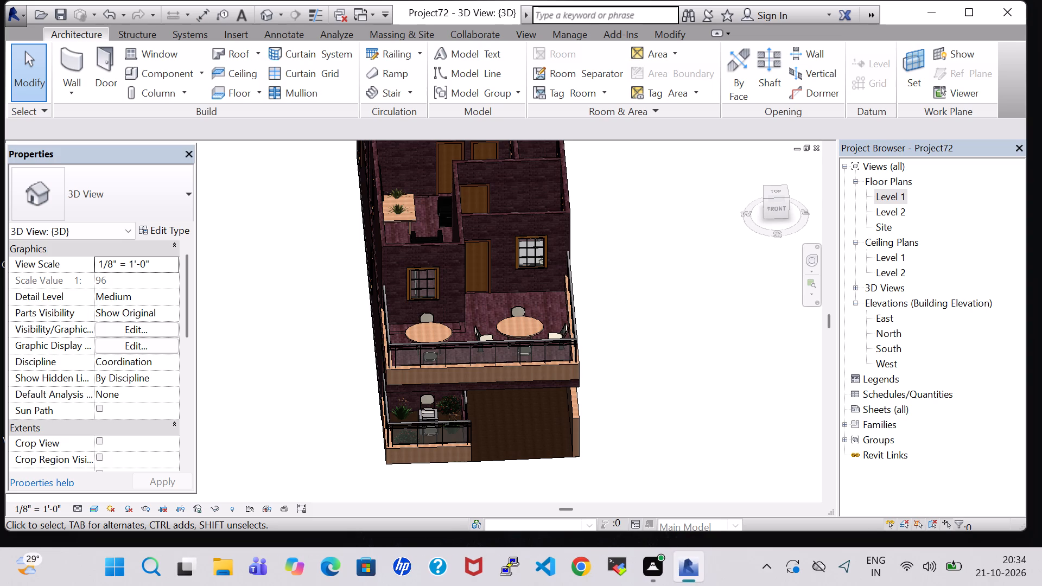
# Open the Level 2 floor plan and review its full layout from the bedrooms and OTS to the lawn/balcony.
pyautogui.doubleClick(895, 207)
pyautogui.scroll(-2, 703, 213)
pyautogui.moveTo(720, 209); pyautogui.dragTo(706, 222, button='middle')
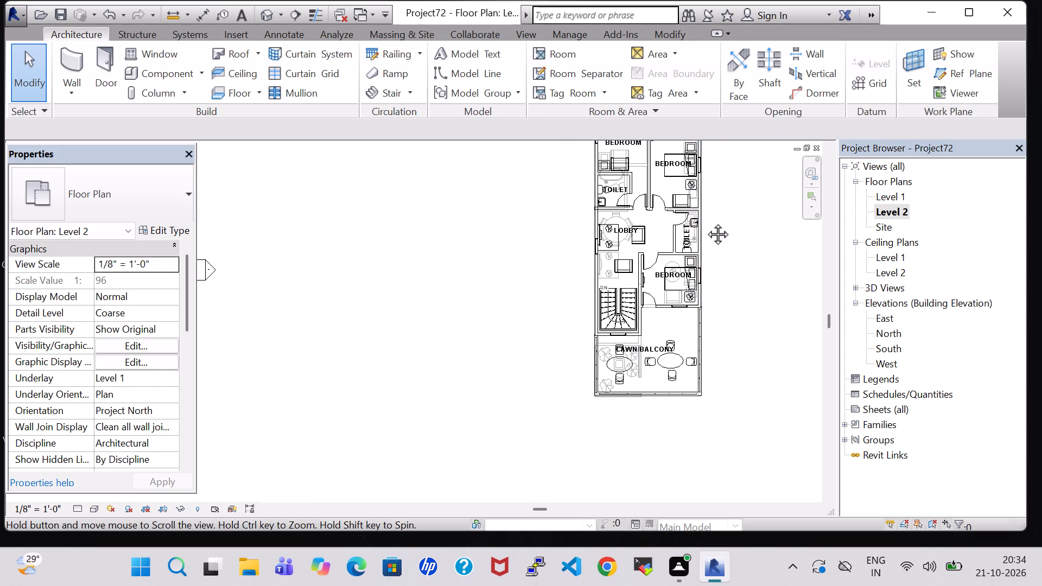
pyautogui.moveTo(706, 222); pyautogui.dragTo(657, 301, button='middle')
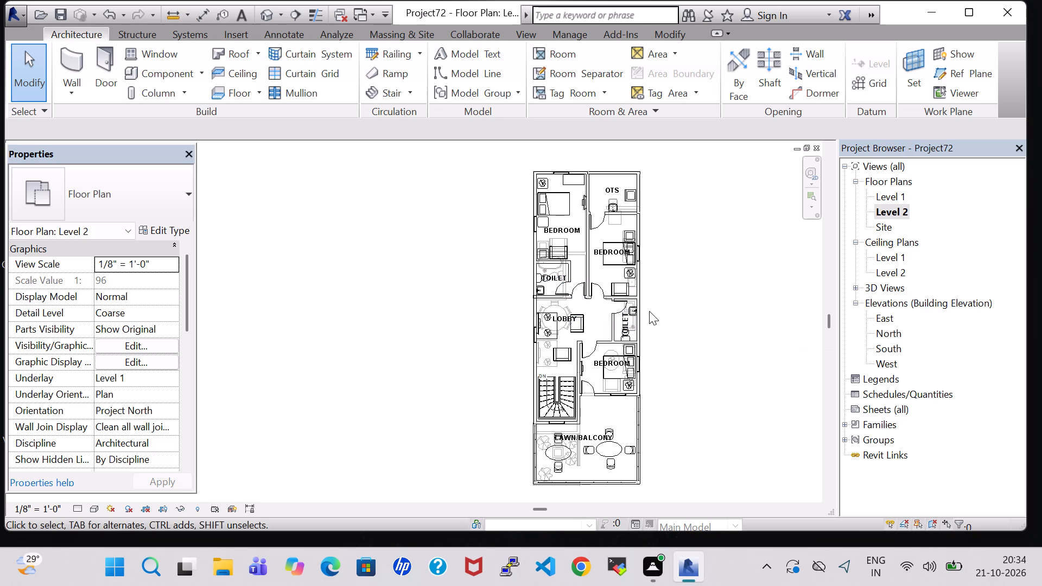
pyautogui.scroll(1, 661, 314)
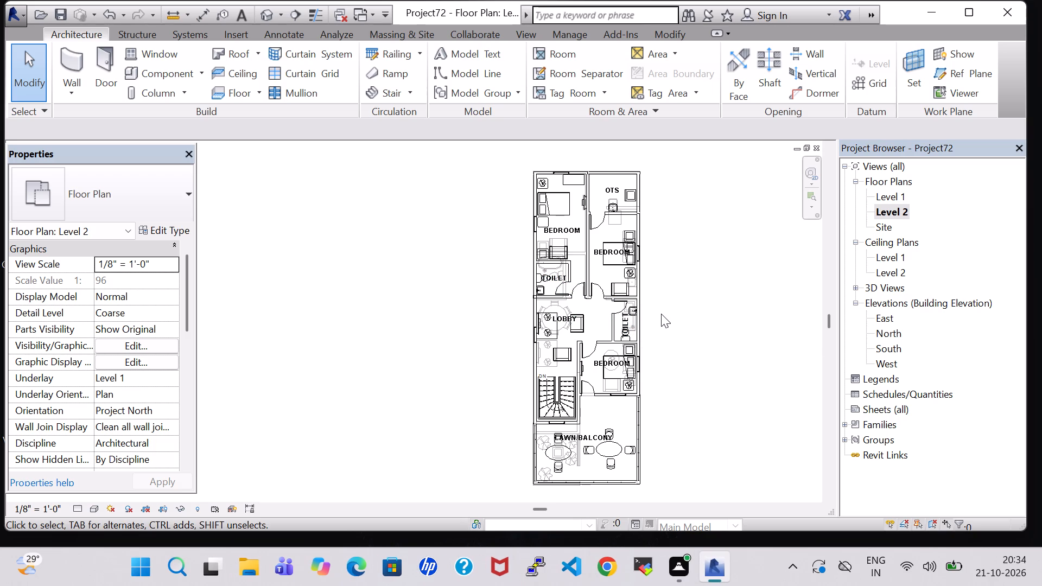
pyautogui.moveTo(660, 338); pyautogui.dragTo(657, 318, button='middle')
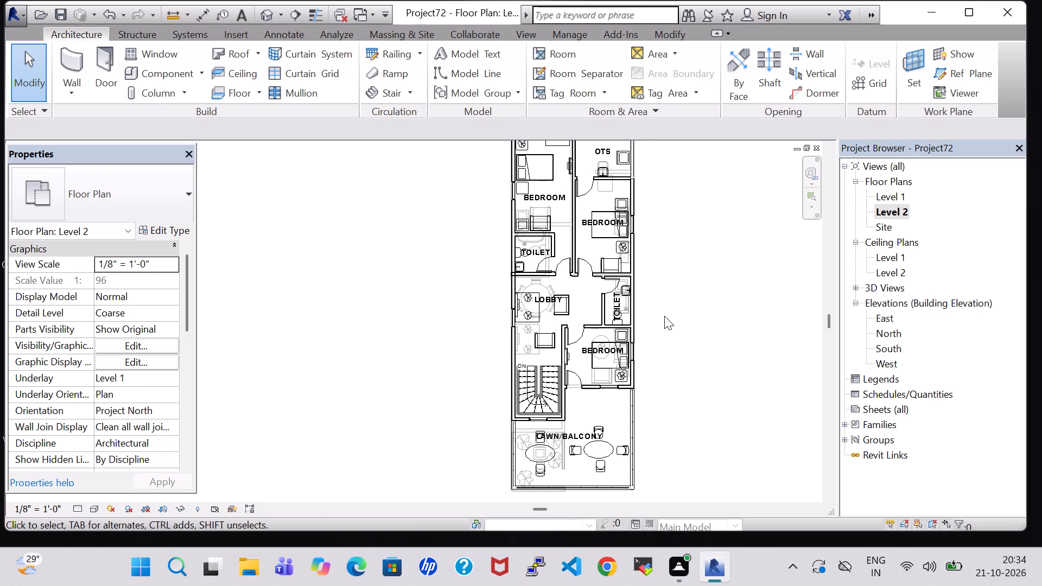
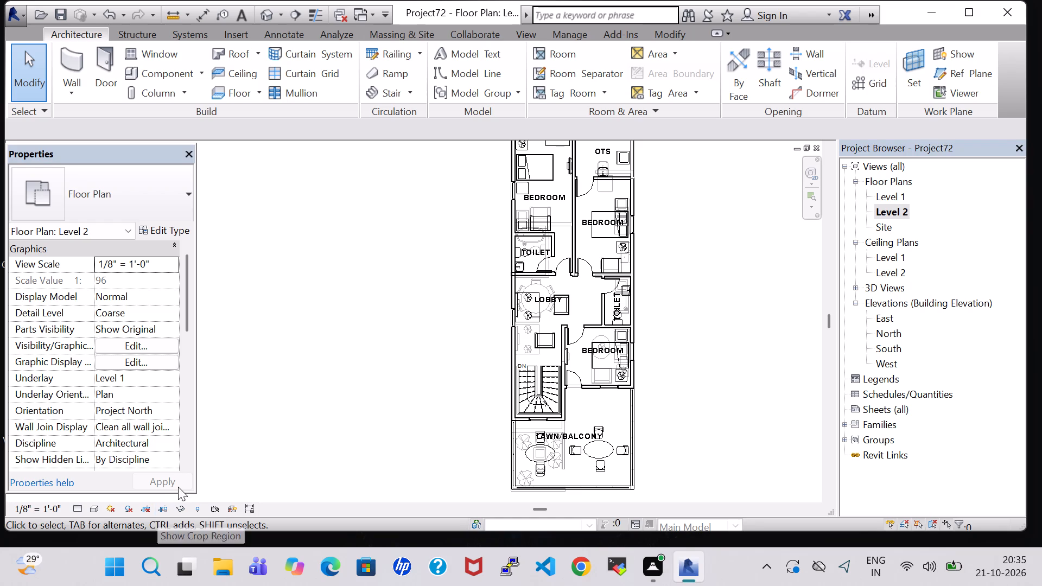
# Return to the 3D view and examine the Level 2 terrace, lobby seating and adjoining bedroom from above.
pyautogui.click(260, 13)
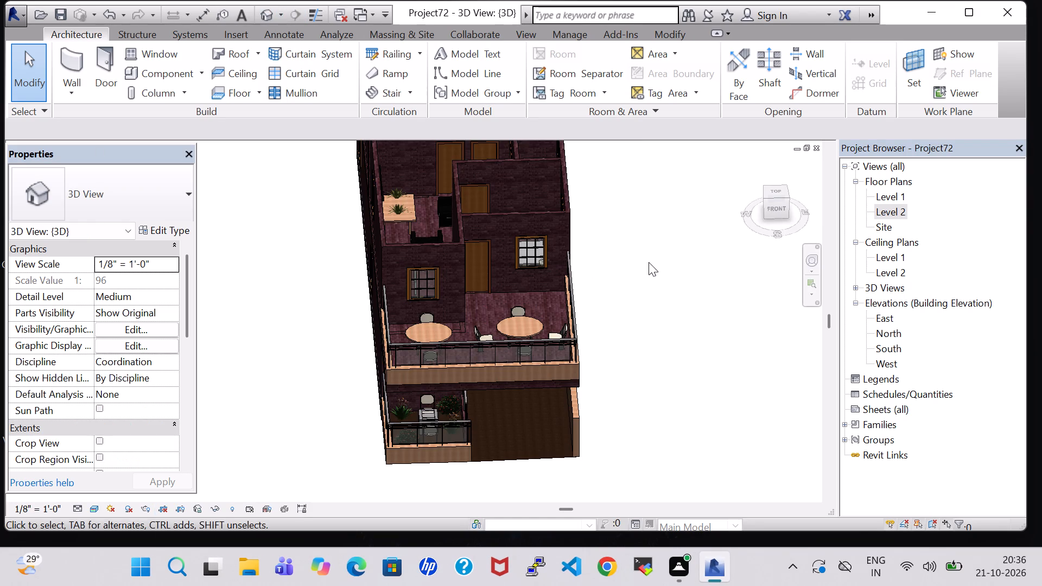
pyautogui.keyDown('shift'); pyautogui.moveTo(649, 266); pyautogui.dragTo(650, 345, button='middle'); pyautogui.keyUp('shift')
pyautogui.scroll(1, 648, 245)
pyautogui.keyDown('shift'); pyautogui.moveTo(648, 245); pyautogui.dragTo(651, 313, button='middle'); pyautogui.keyUp('shift')
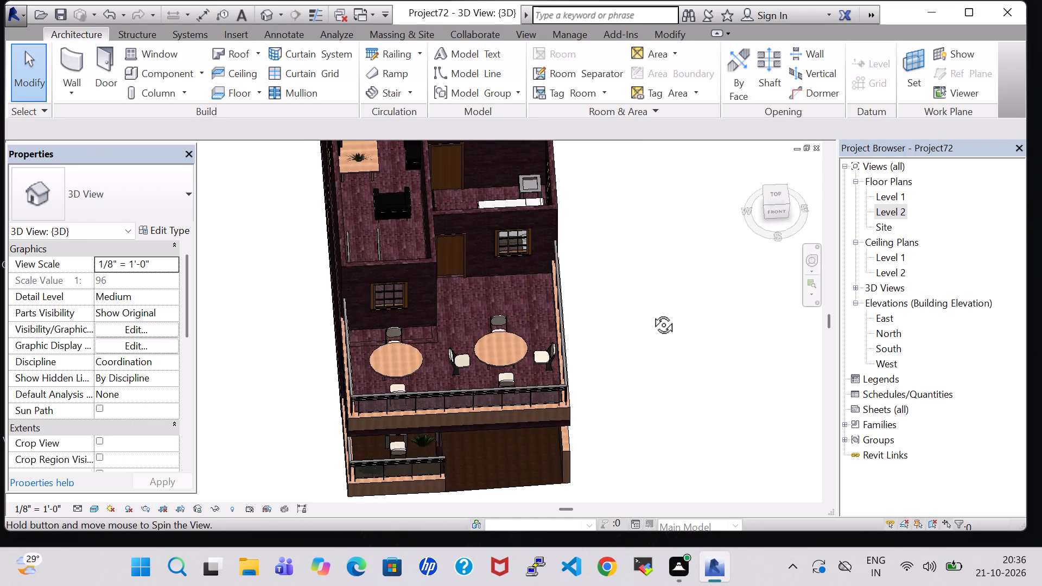
pyautogui.keyDown('shift'); pyautogui.moveTo(651, 313); pyautogui.dragTo(652, 322, button='middle'); pyautogui.keyUp('shift')
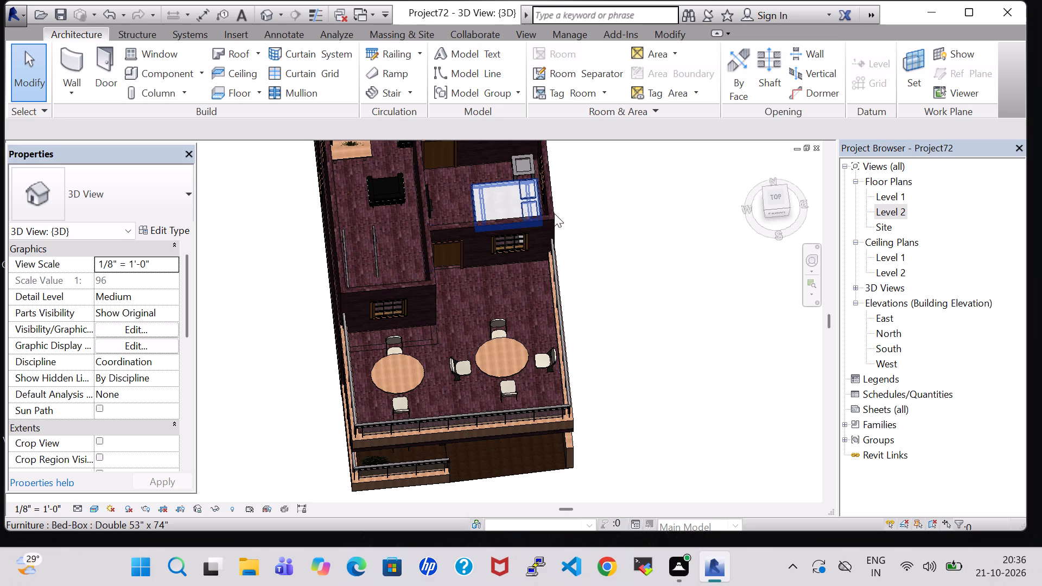
pyautogui.moveTo(612, 222); pyautogui.dragTo(647, 329, button='middle')
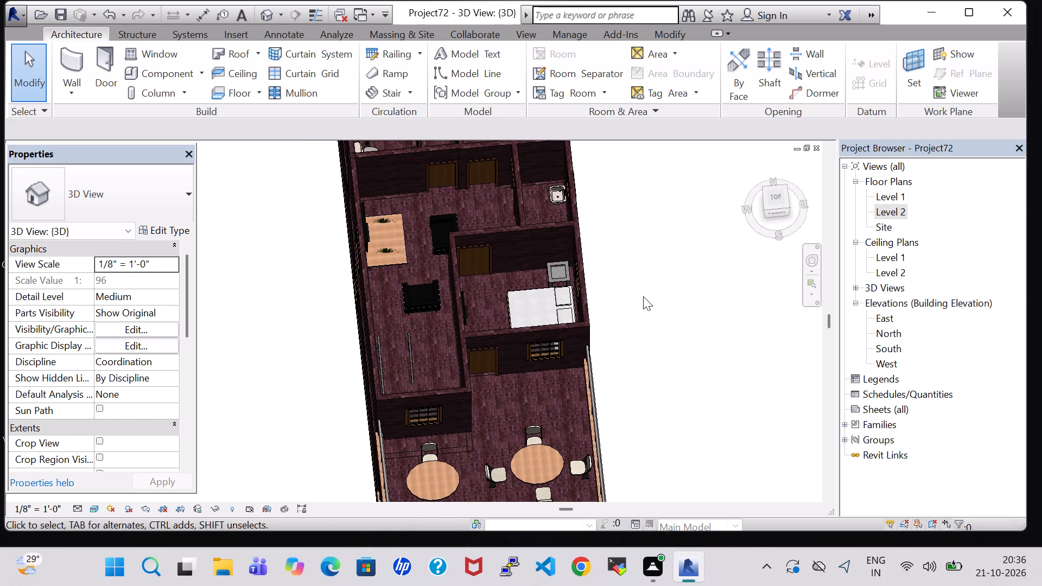
pyautogui.keyDown('shift'); pyautogui.moveTo(641, 296); pyautogui.dragTo(695, 296, button='middle'); pyautogui.keyUp('shift')
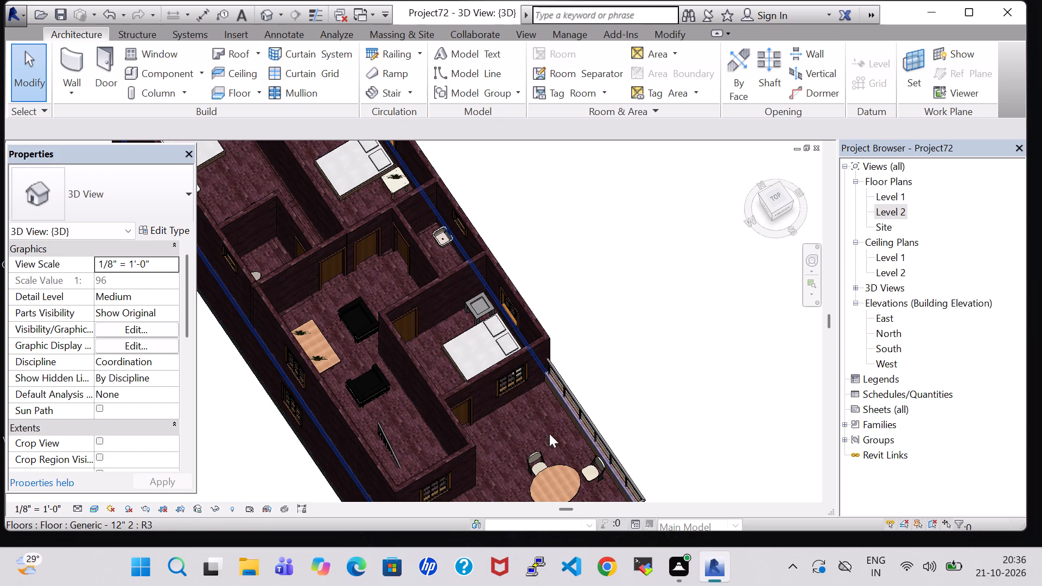
pyautogui.moveTo(549, 434); pyautogui.dragTo(486, 318, button='middle')
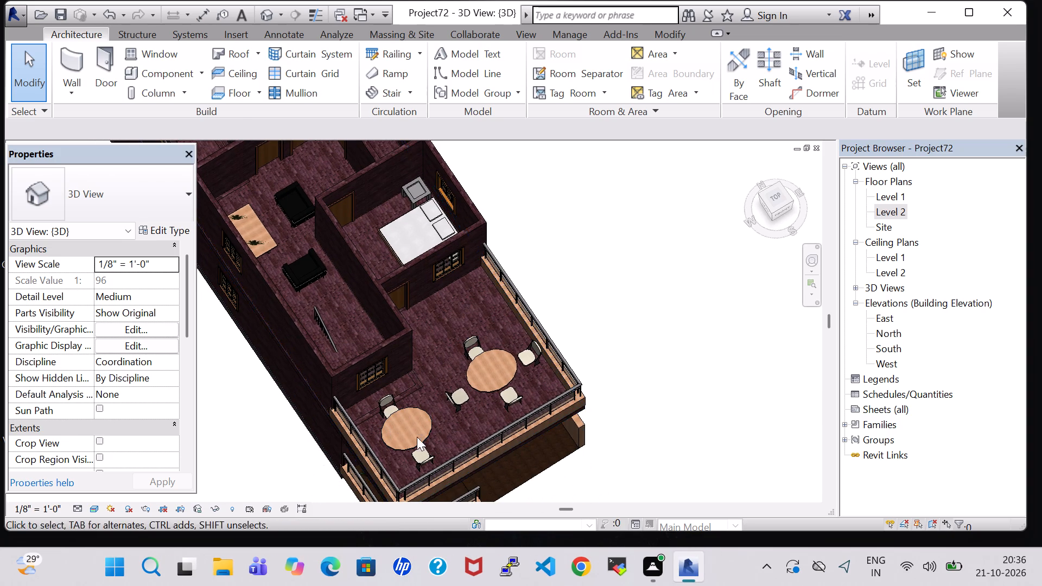
pyautogui.moveTo(446, 310); pyautogui.dragTo(514, 367, button='middle')
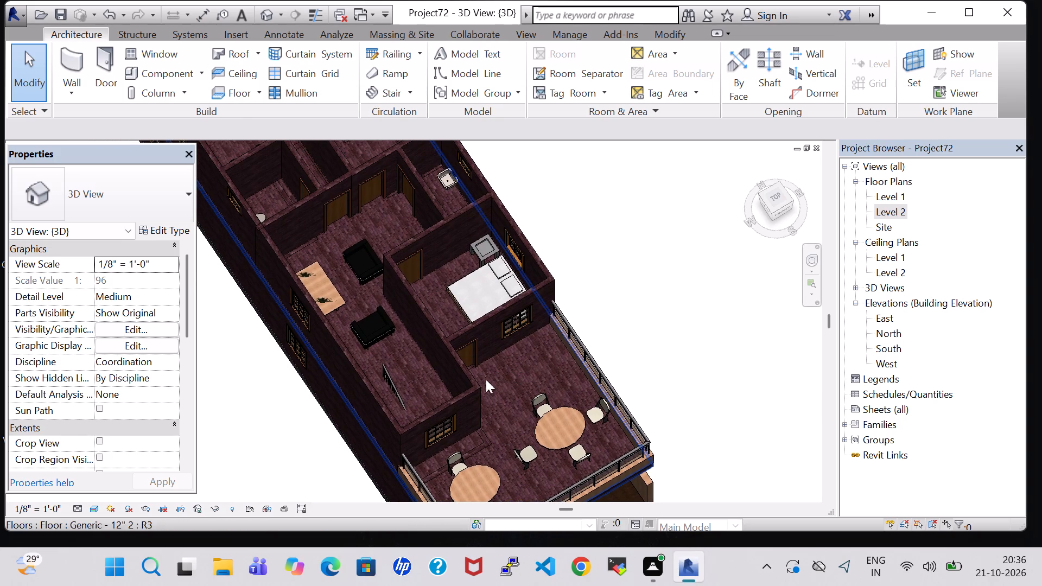
pyautogui.scroll(1, 377, 317)
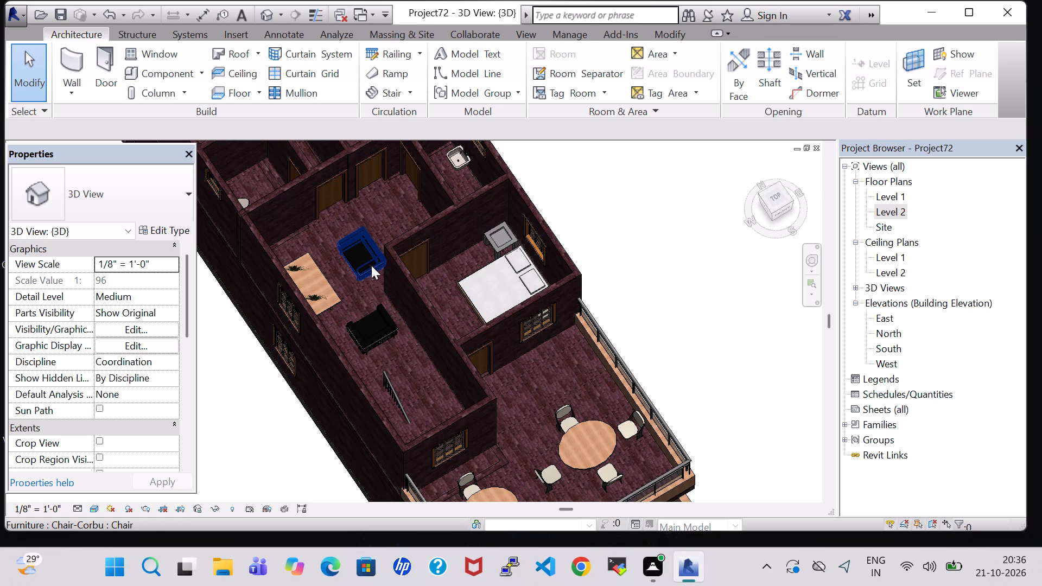
pyautogui.scroll(-2, 371, 266)
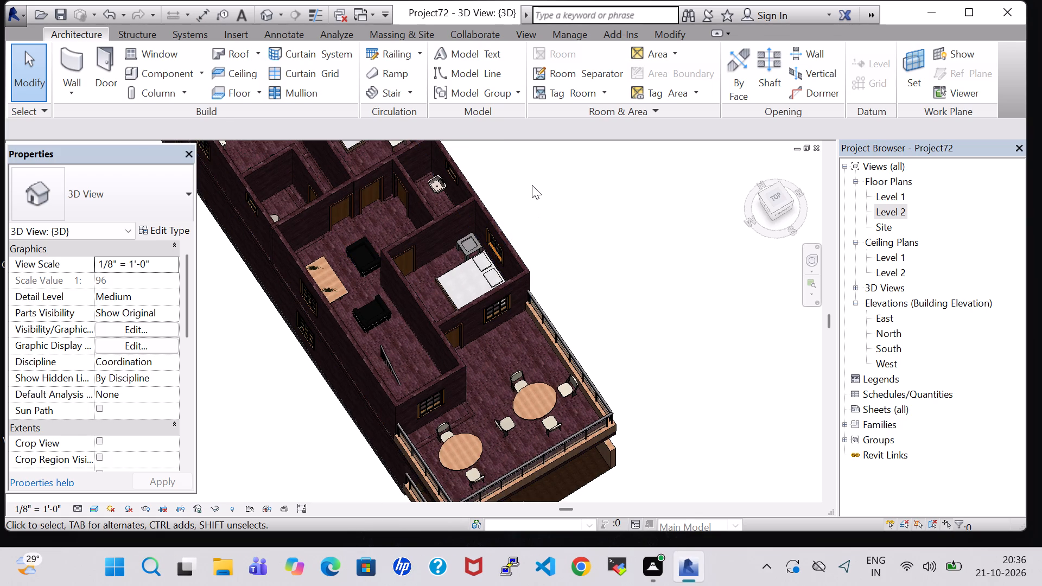
pyautogui.keyDown('shift'); pyautogui.moveTo(532, 184); pyautogui.dragTo(521, 266, button='middle'); pyautogui.keyUp('shift')
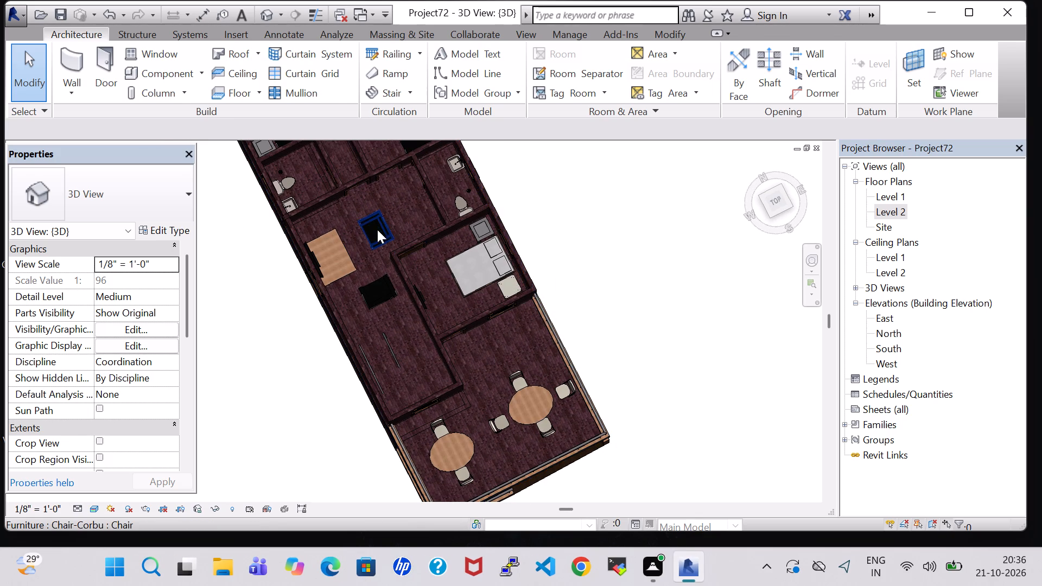
# Nudge the Level 2 lobby armchair nearer the rear bedrooms slightly toward the back of the house.
pyautogui.click(377, 230)
pyautogui.press('Up')
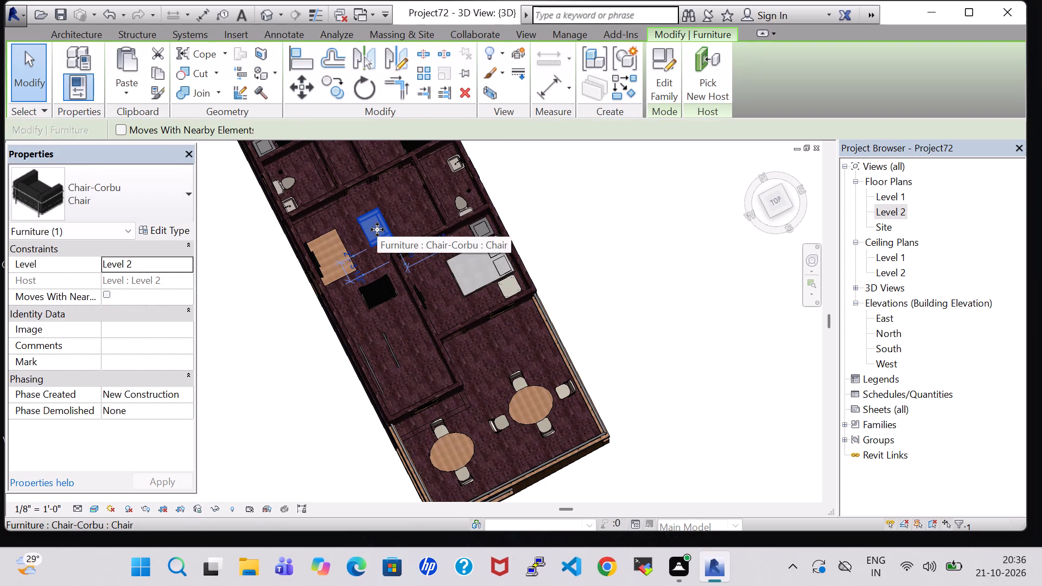
pyautogui.click(596, 294)
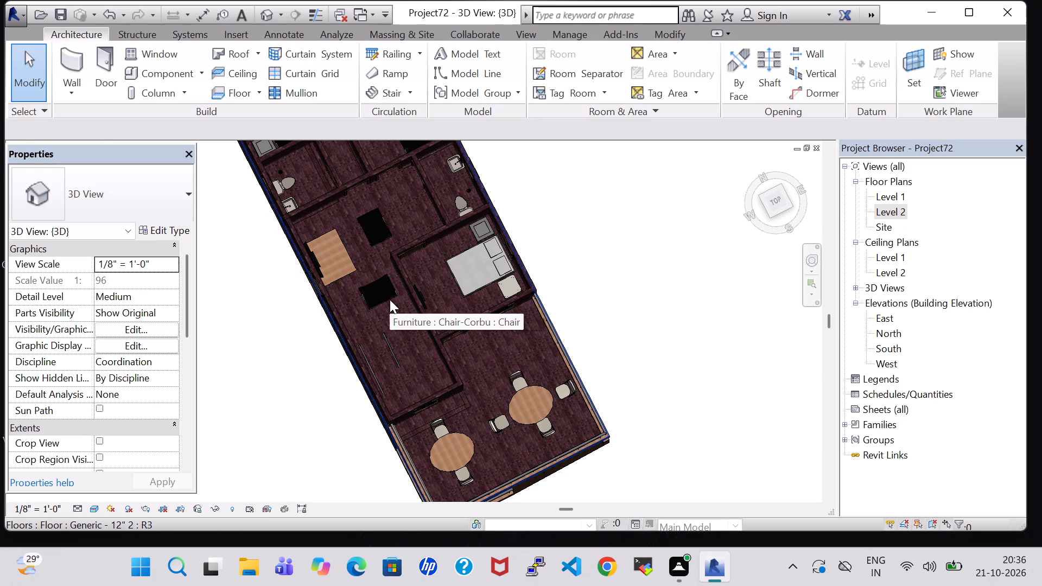
# Examine the Level 2 lobby, toilets, bedrooms and OTS from above at several angles.
pyautogui.moveTo(595, 253); pyautogui.dragTo(597, 361, button='middle')
pyautogui.scroll(1, 597, 361)
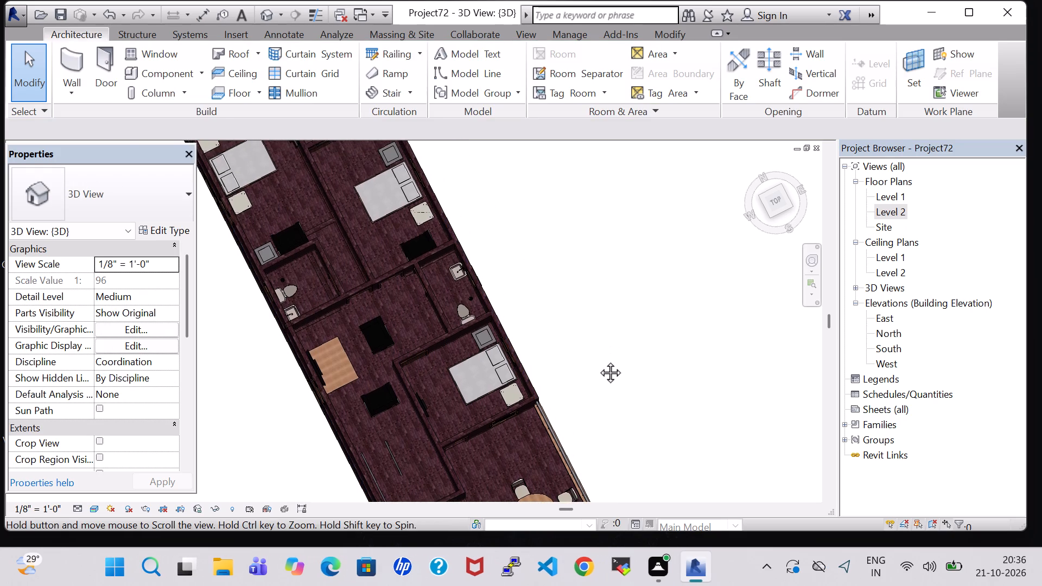
pyautogui.keyDown('shift'); pyautogui.moveTo(598, 354); pyautogui.dragTo(500, 264, button='middle'); pyautogui.keyUp('shift')
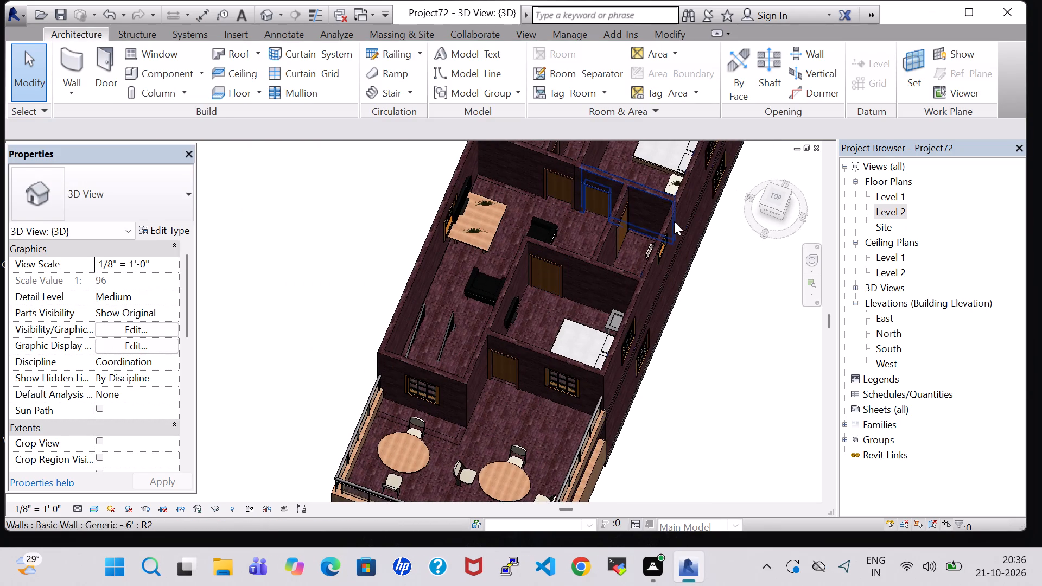
pyautogui.moveTo(726, 315); pyautogui.dragTo(691, 417, button='middle')
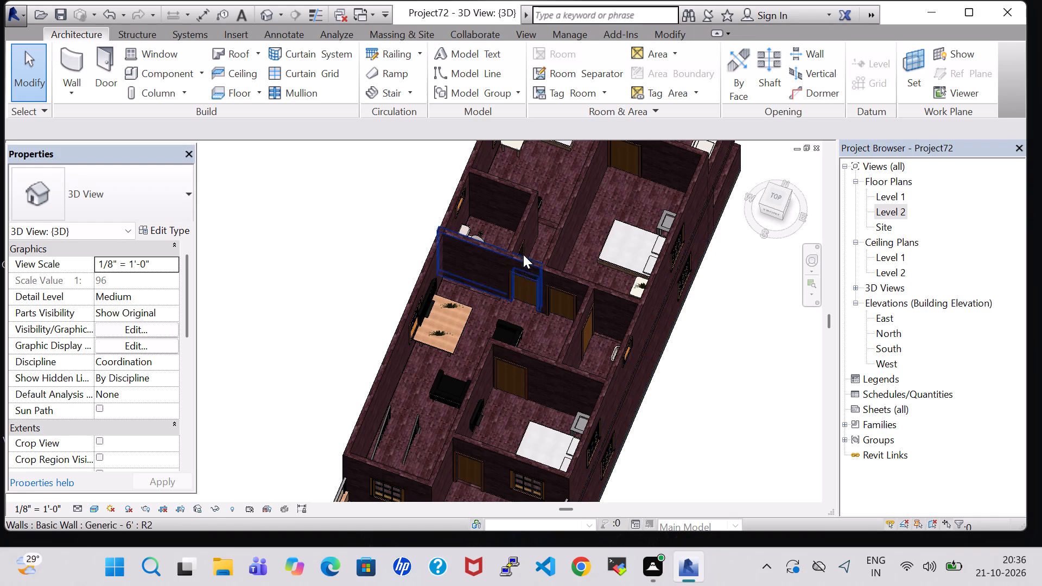
pyautogui.scroll(1, 616, 249)
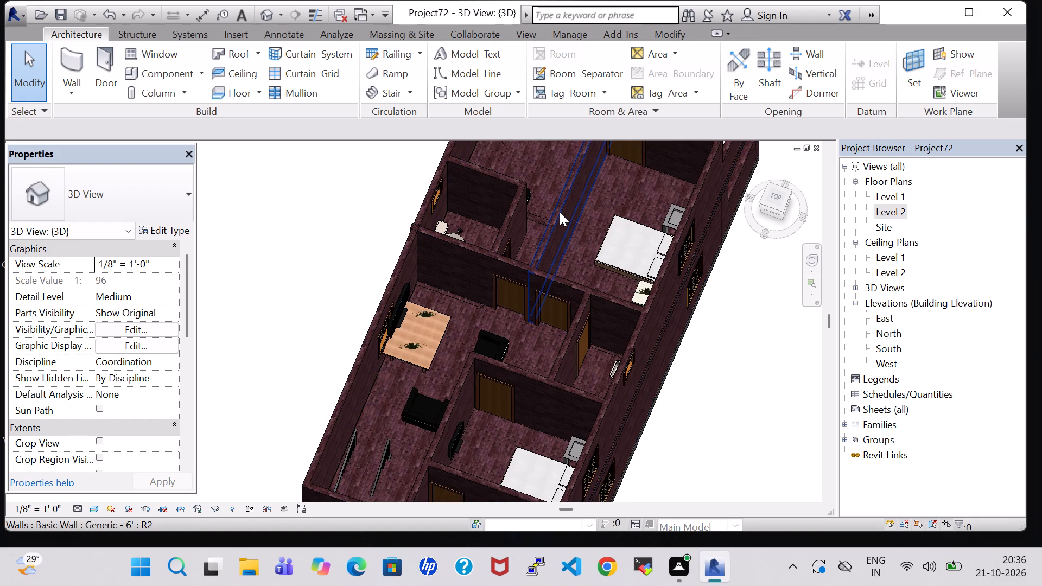
pyautogui.click(537, 348)
pyautogui.click(697, 347)
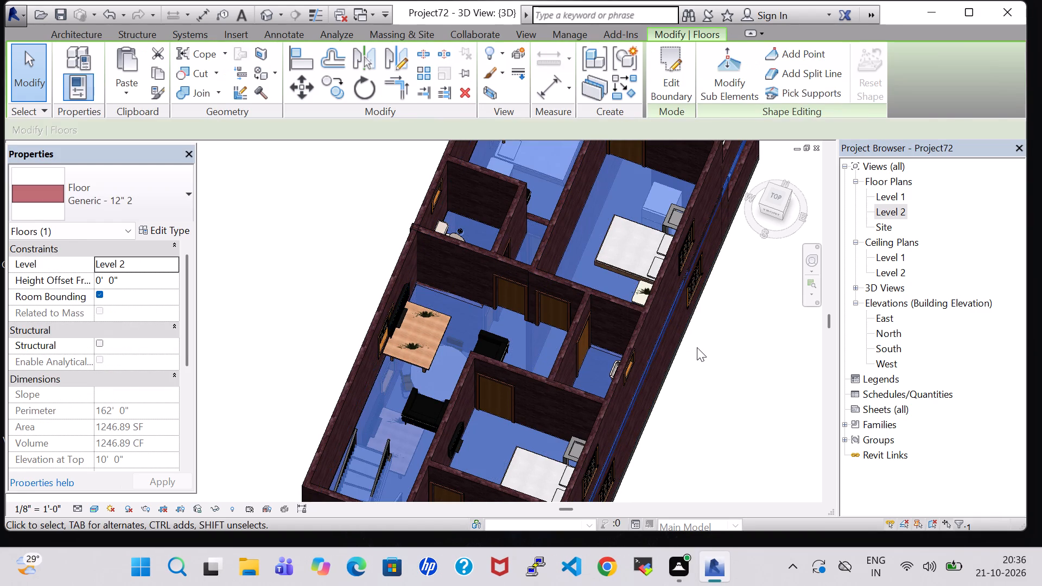
pyautogui.moveTo(698, 345); pyautogui.dragTo(620, 302, button='middle')
pyautogui.moveTo(645, 265); pyautogui.dragTo(637, 416, button='middle')
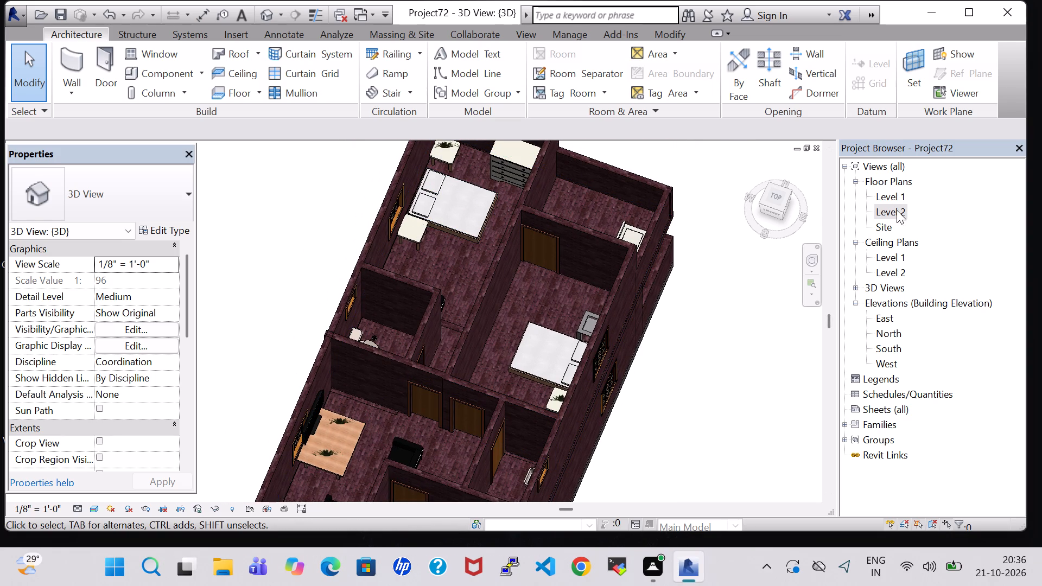
# Orient the 3D view to the front and examine the facade and glass-railed balconies from slightly different angles.
pyautogui.click(263, 12)
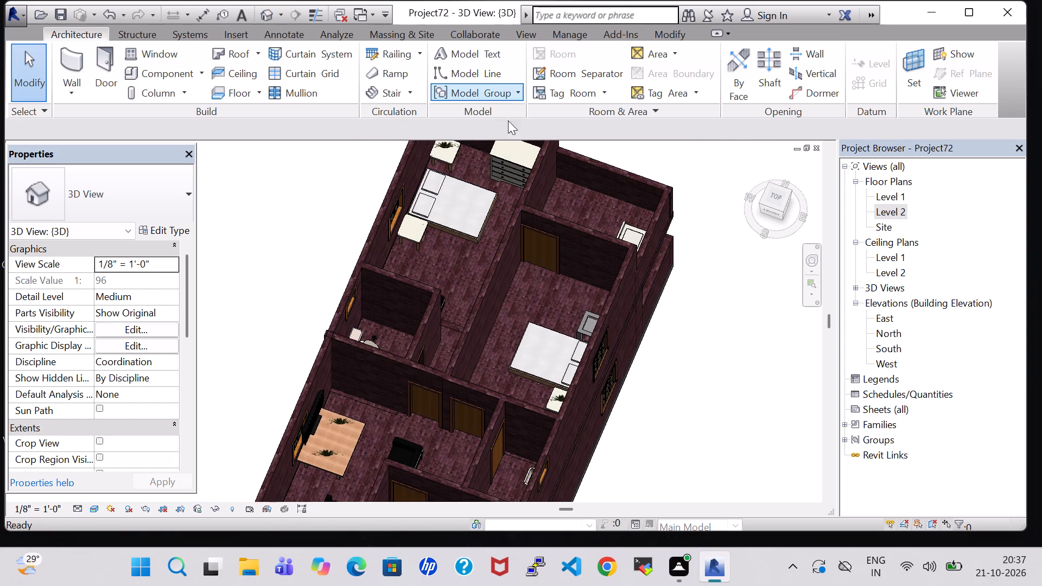
pyautogui.click(769, 211)
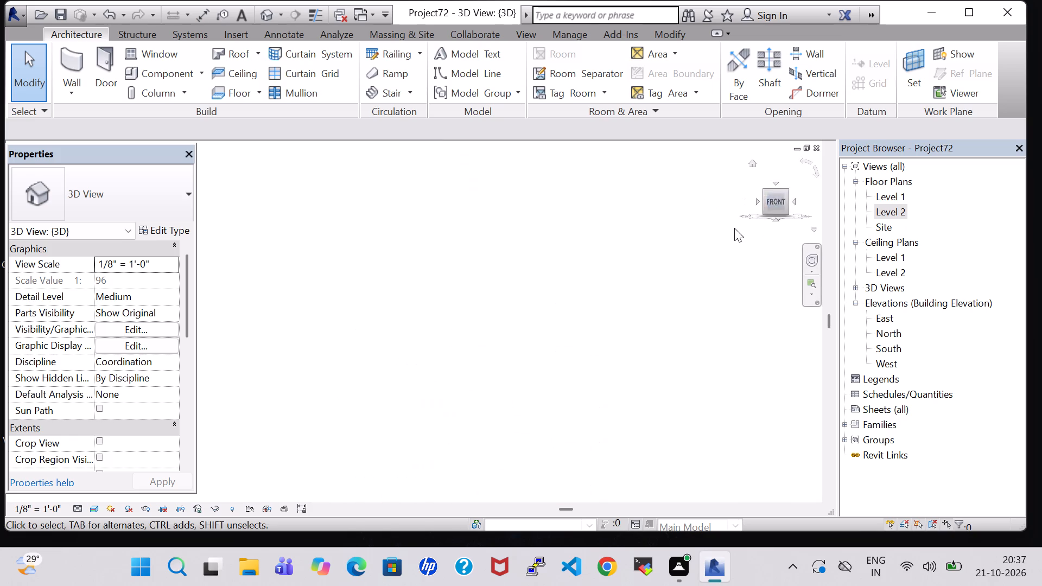
pyautogui.scroll(5, 383, 350)
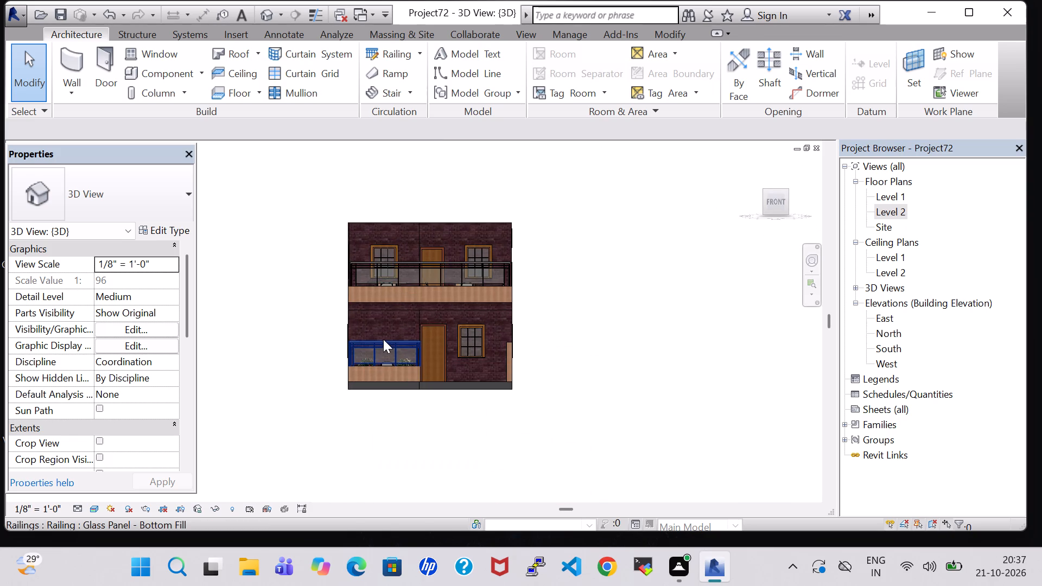
pyautogui.keyDown('shift'); pyautogui.moveTo(611, 198); pyautogui.dragTo(612, 240, button='middle'); pyautogui.keyUp('shift')
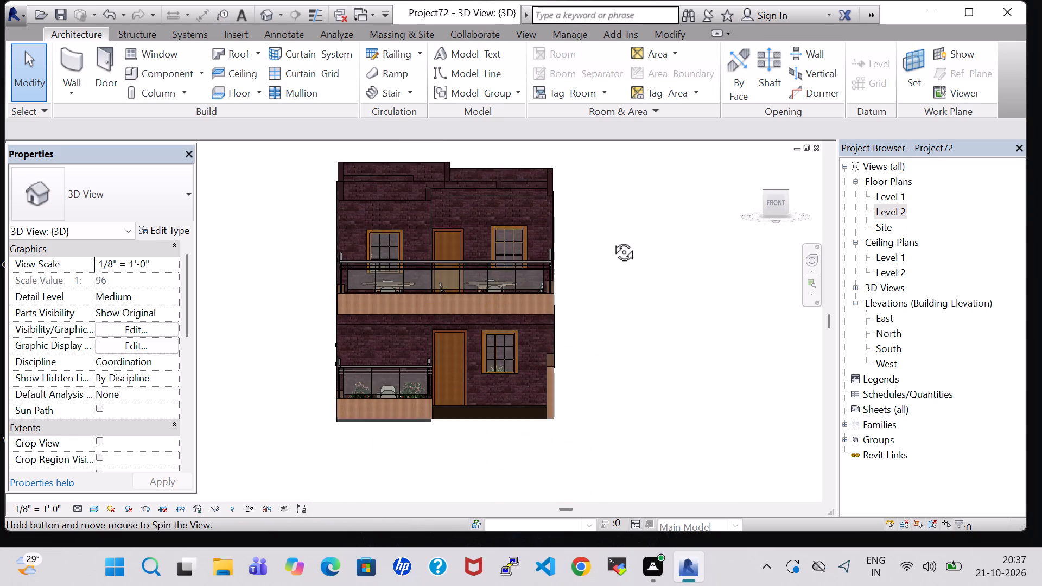
pyautogui.keyDown('shift'); pyautogui.moveTo(612, 240); pyautogui.dragTo(612, 252, button='middle'); pyautogui.keyUp('shift')
pyautogui.moveTo(592, 276); pyautogui.dragTo(647, 276, button='middle')
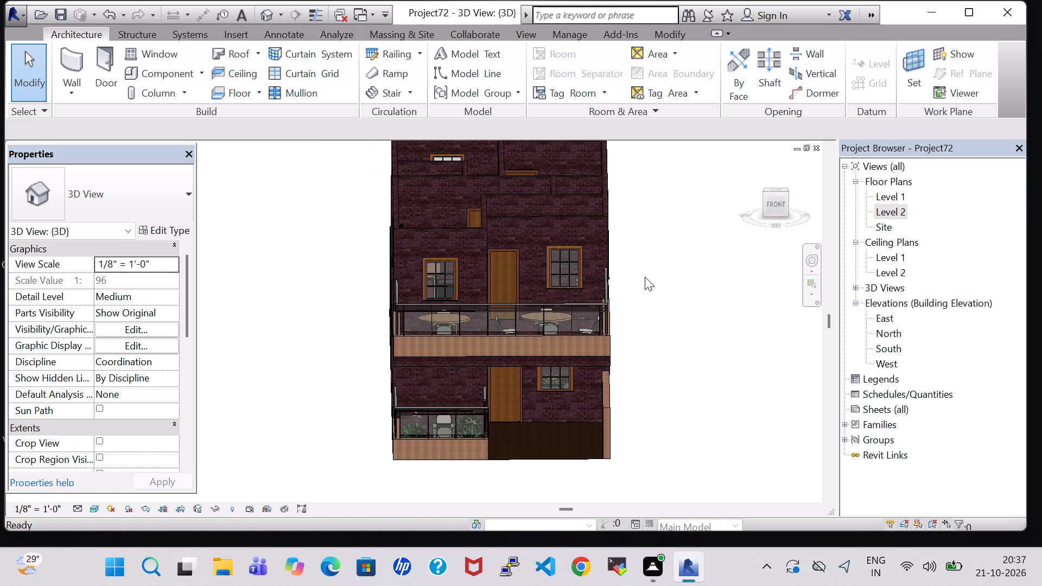
pyautogui.keyDown('shift'); pyautogui.moveTo(638, 353); pyautogui.dragTo(647, 308, button='middle'); pyautogui.keyUp('shift')
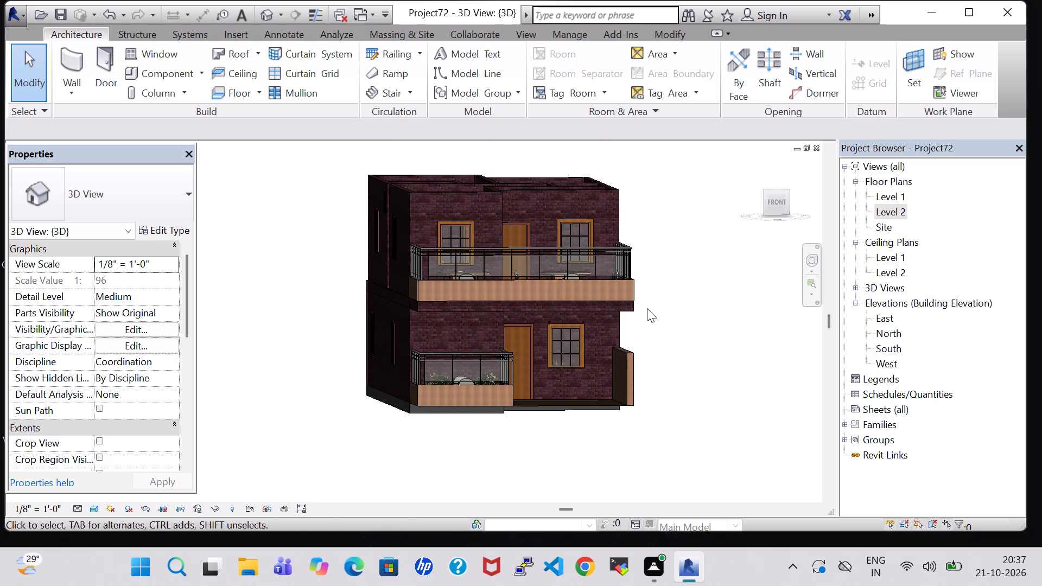
# Save the project.
pyautogui.click(55, 14)
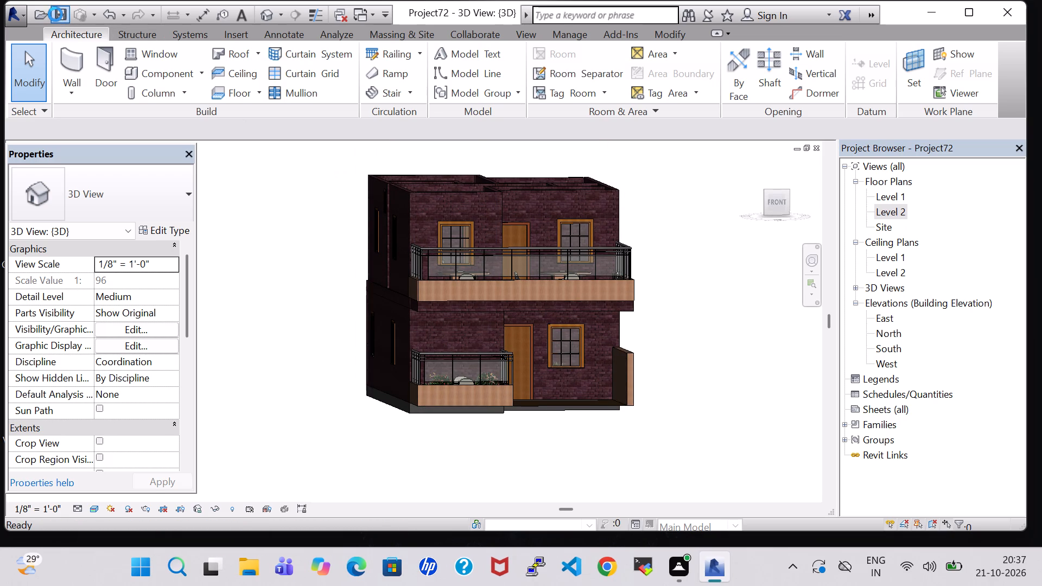
# Export the model as an IFC 2x3 file named Project72 in the work folder.
pyautogui.click(11, 15)
pyautogui.click(96, 267)
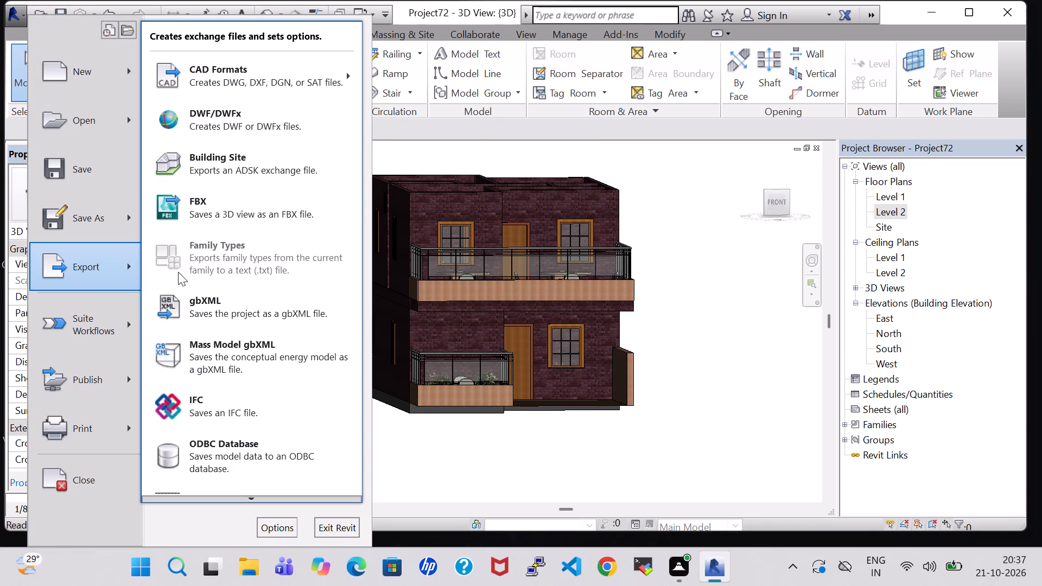
pyautogui.click(218, 405)
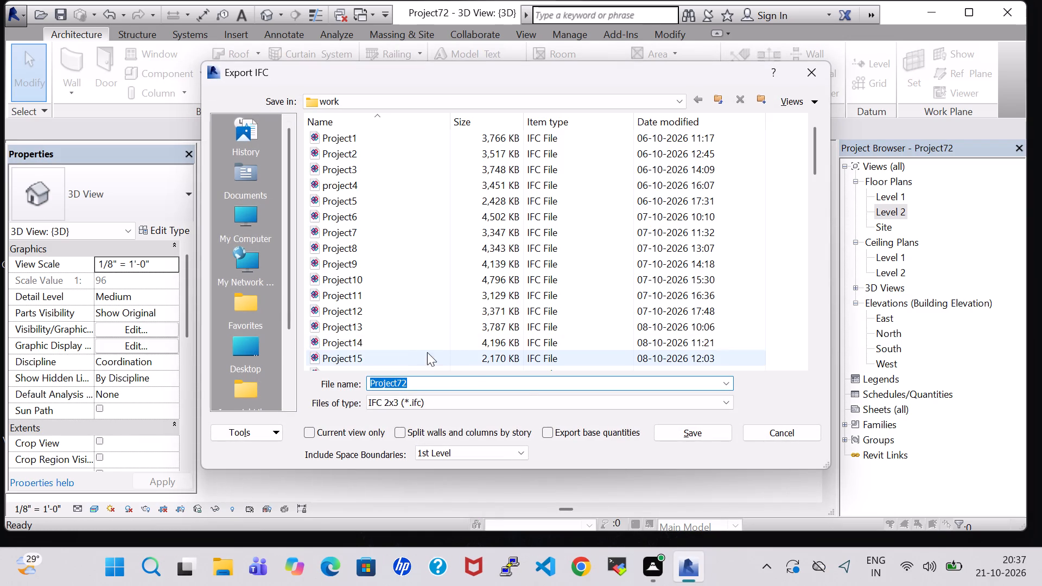
pyautogui.click(694, 433)
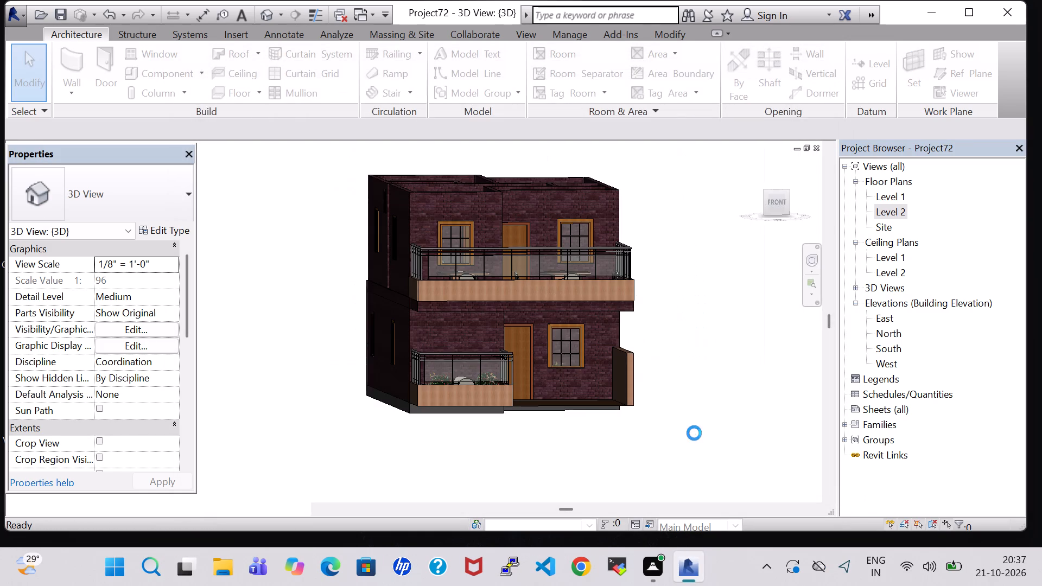